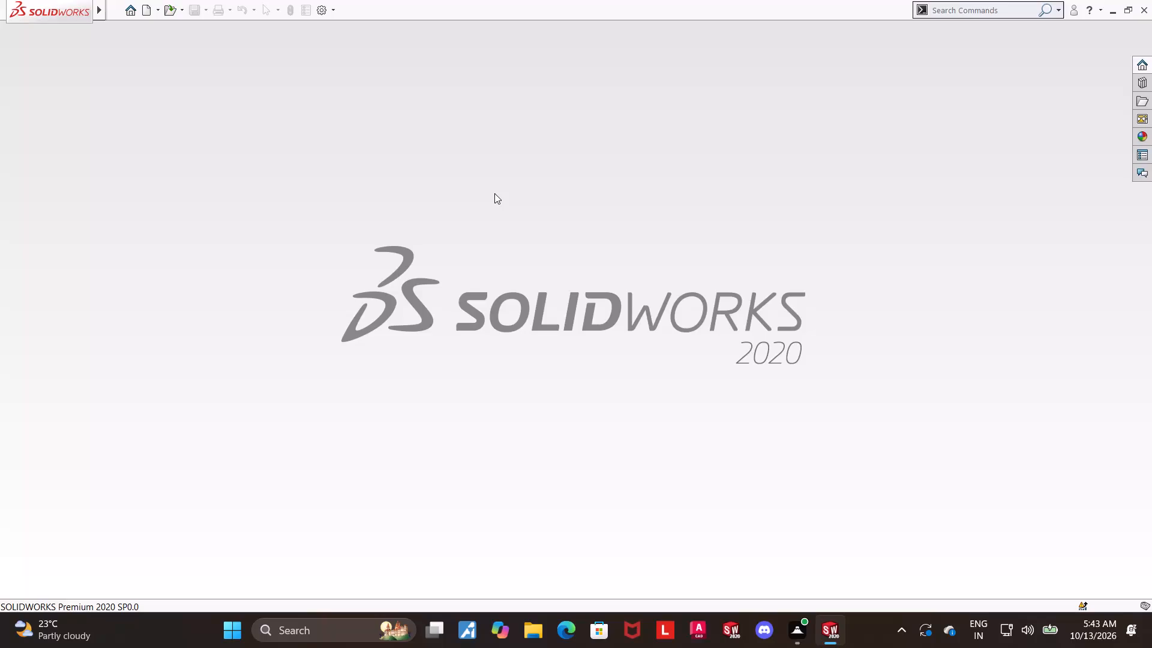
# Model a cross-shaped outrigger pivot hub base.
# Create a new part document.
pyautogui.click(136, 140)
pyautogui.click(145, 13)
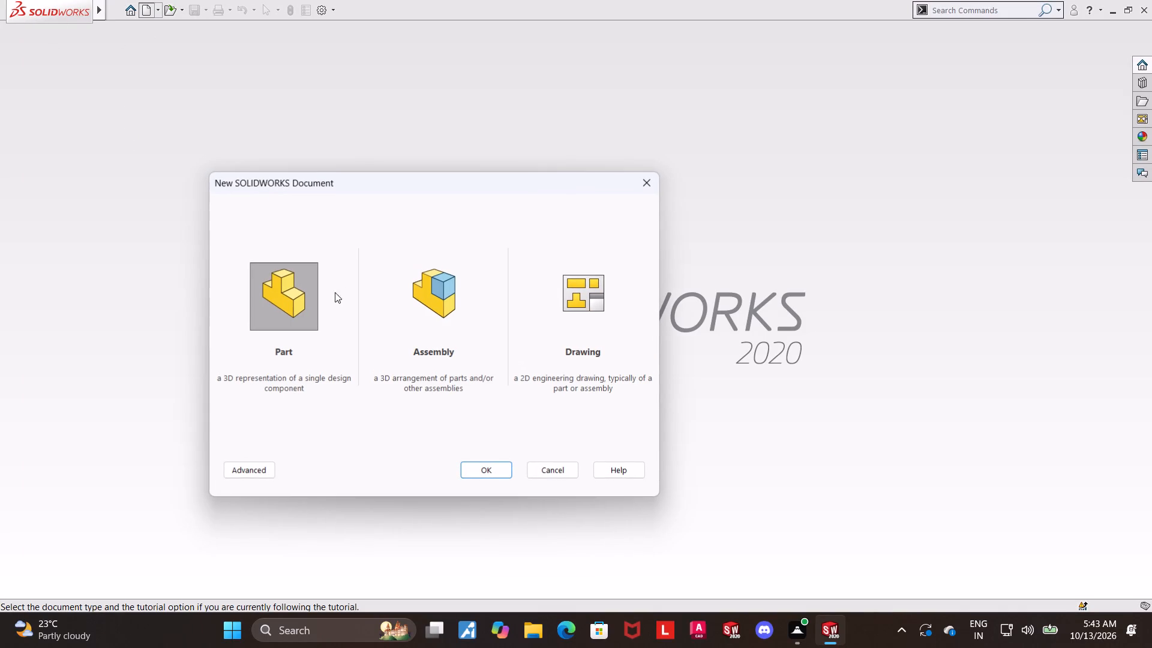
pyautogui.doubleClick(297, 299)
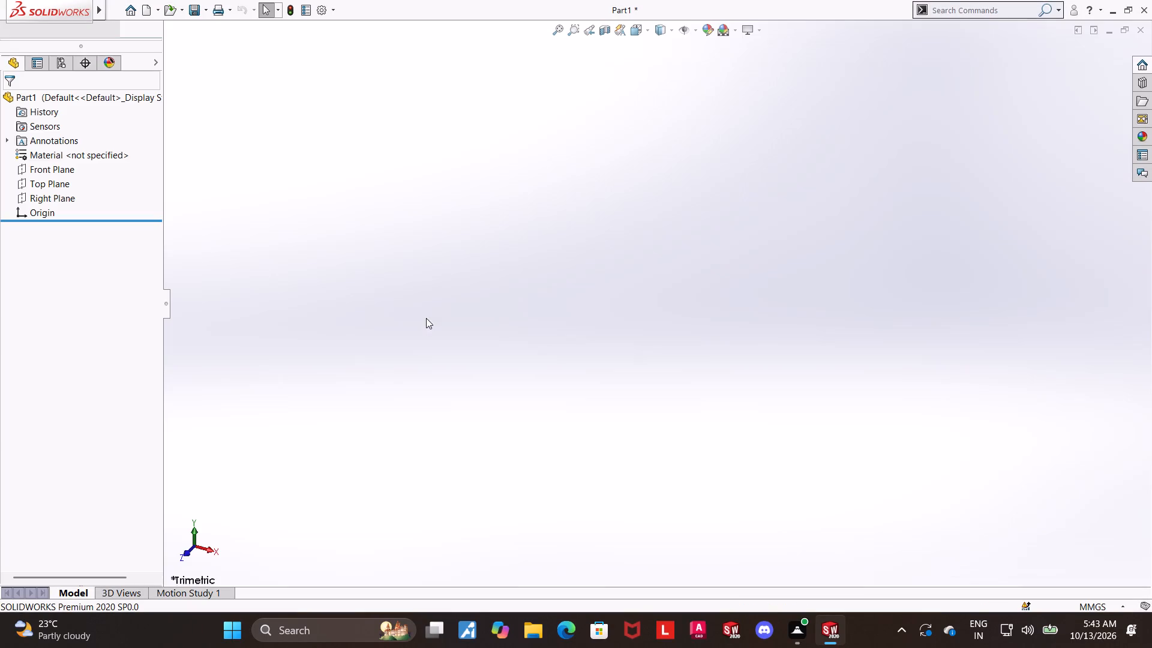
# Start a new sketch on the Top Plane.
pyautogui.click(119, 233)
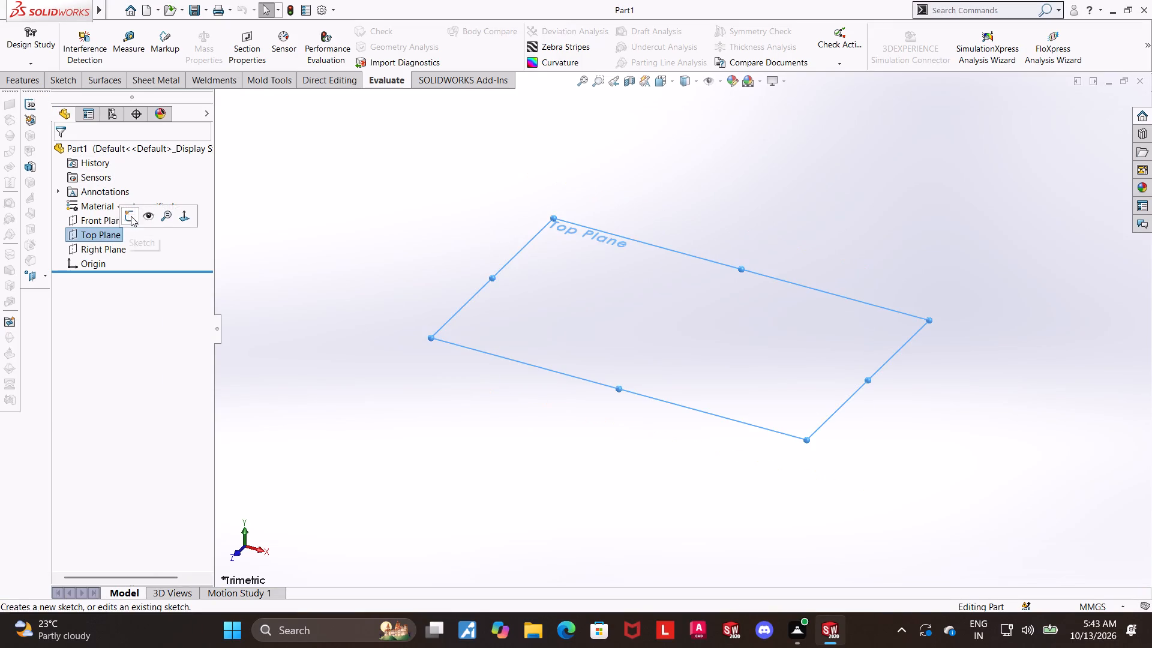
pyautogui.click(131, 215)
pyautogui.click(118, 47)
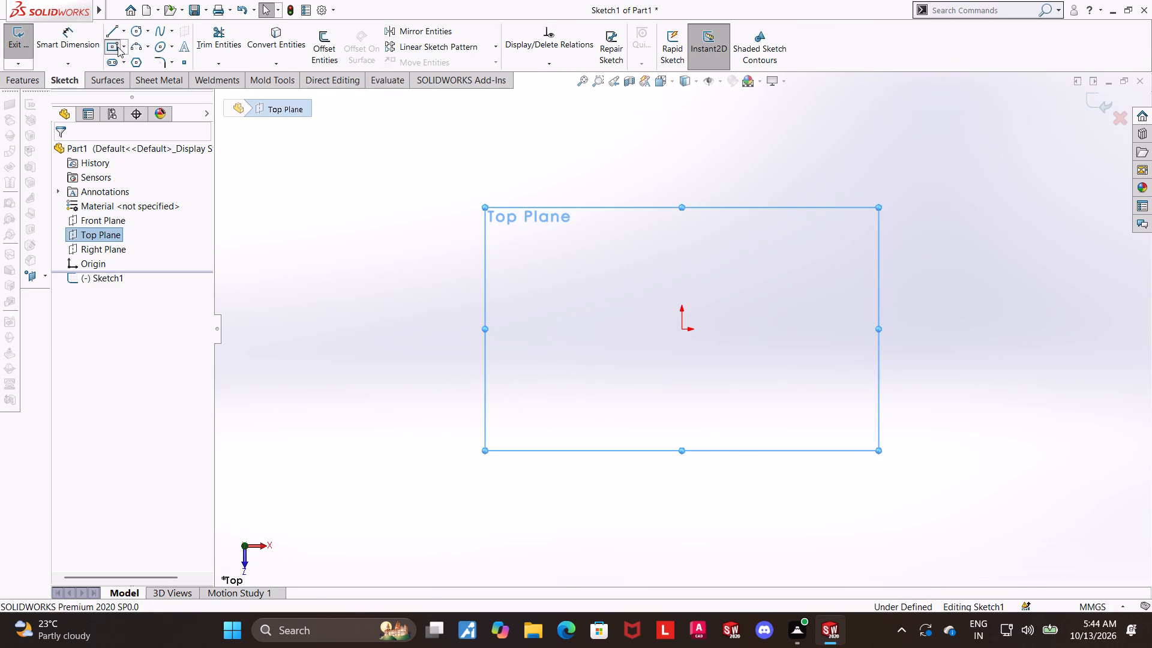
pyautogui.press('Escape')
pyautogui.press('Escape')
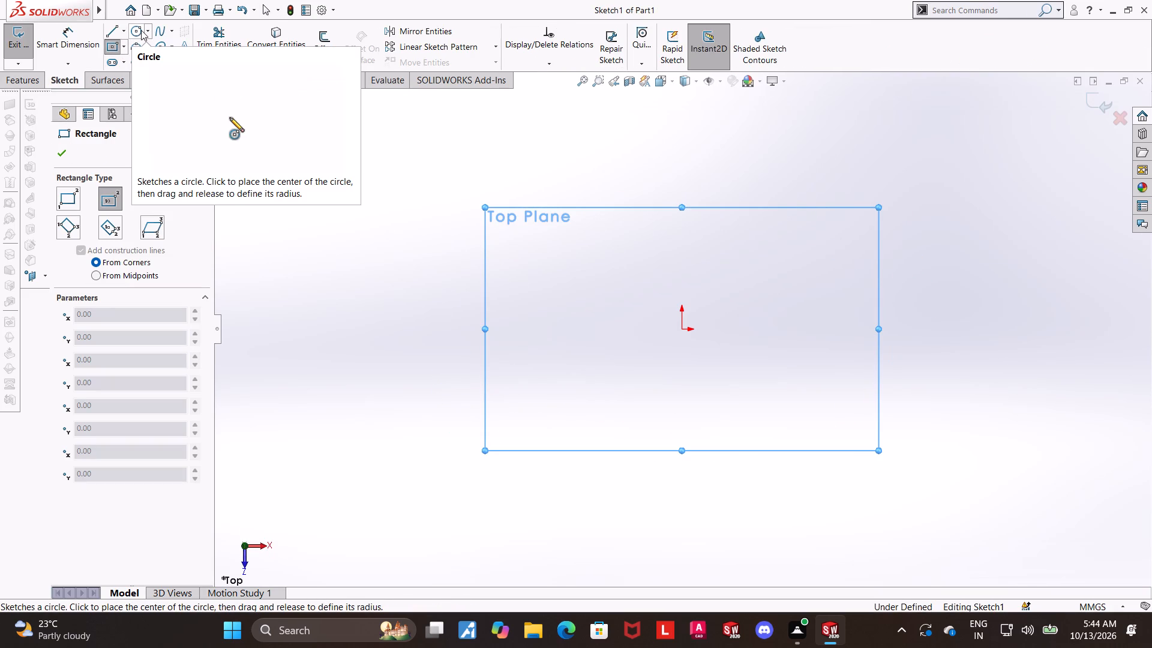
# Draw a circle centred on the origin with a radius of about 37 mm.
pyautogui.click(141, 30)
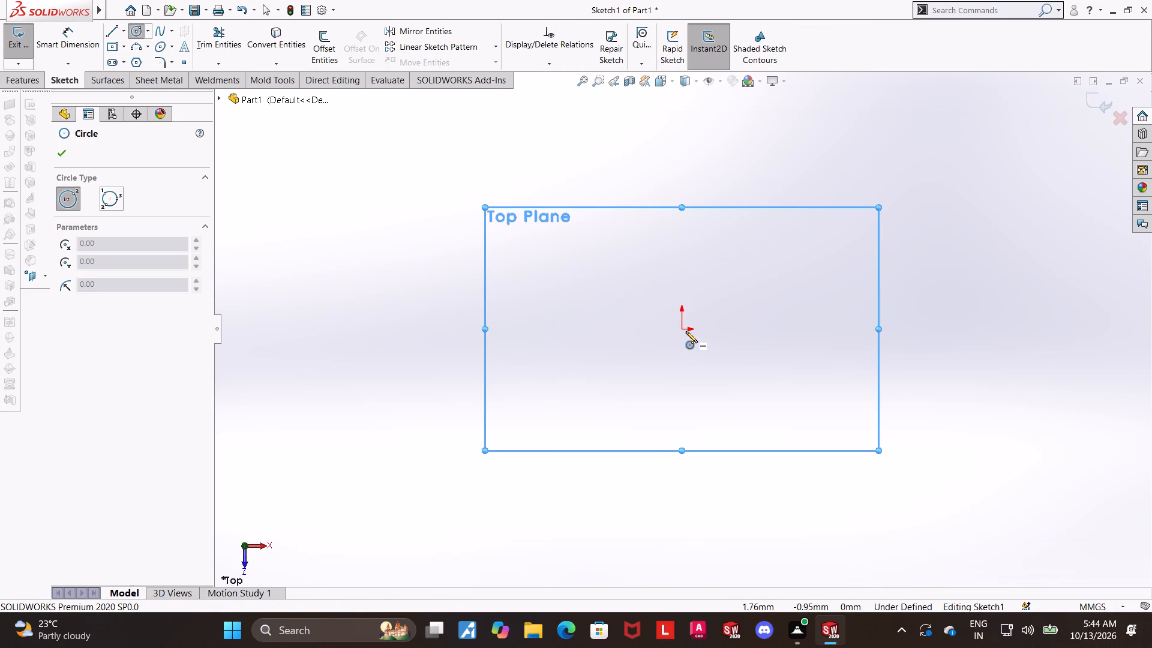
pyautogui.click(684, 331)
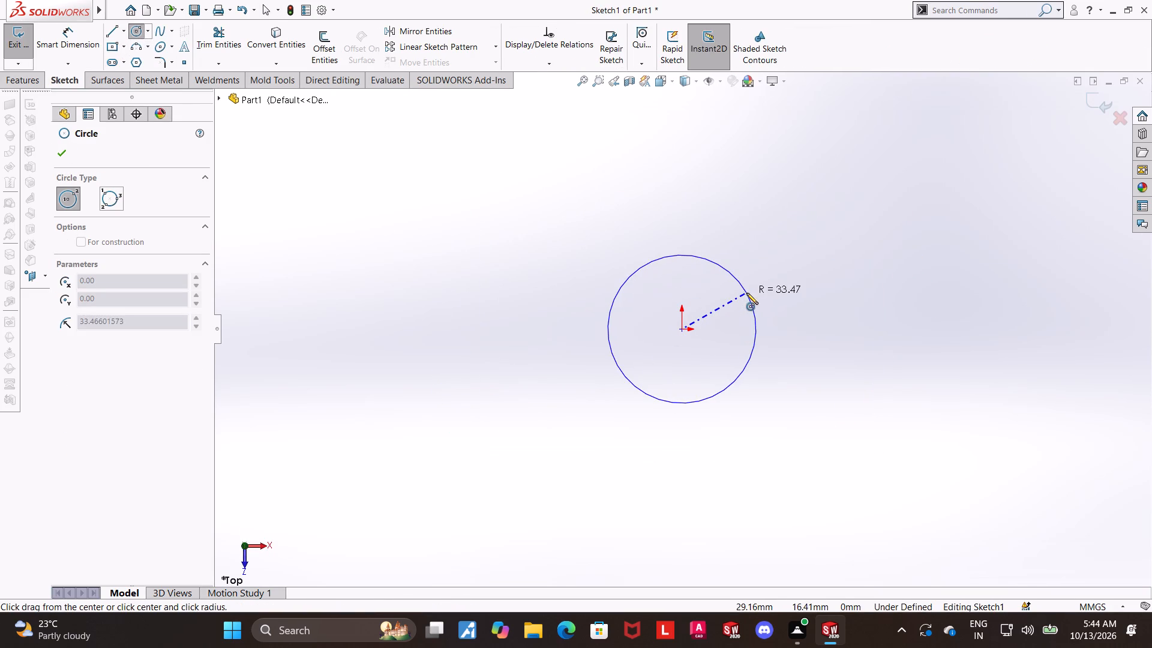
pyautogui.click(752, 287)
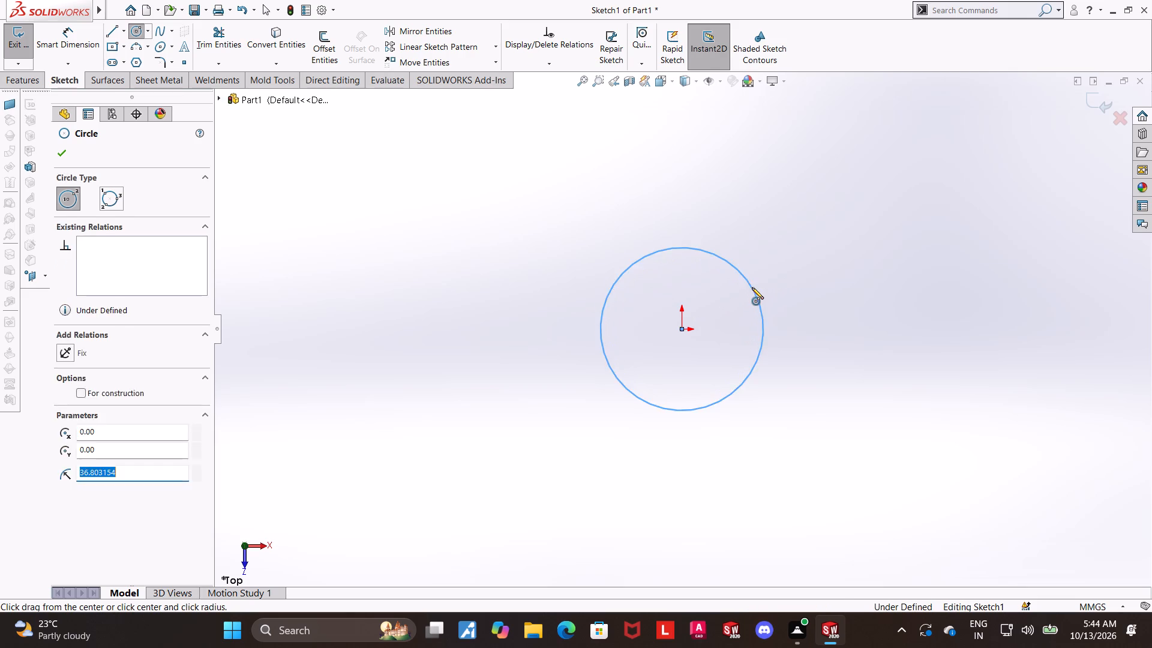
pyautogui.press('Escape')
# Draw a second, smaller circle centred on the origin inside the first circle.
pyautogui.scroll(1, 758, 340)
pyautogui.moveTo(776, 391); pyautogui.dragTo(780, 341, button='middle')
pyautogui.moveTo(772, 365); pyautogui.dragTo(772, 322, button='middle')
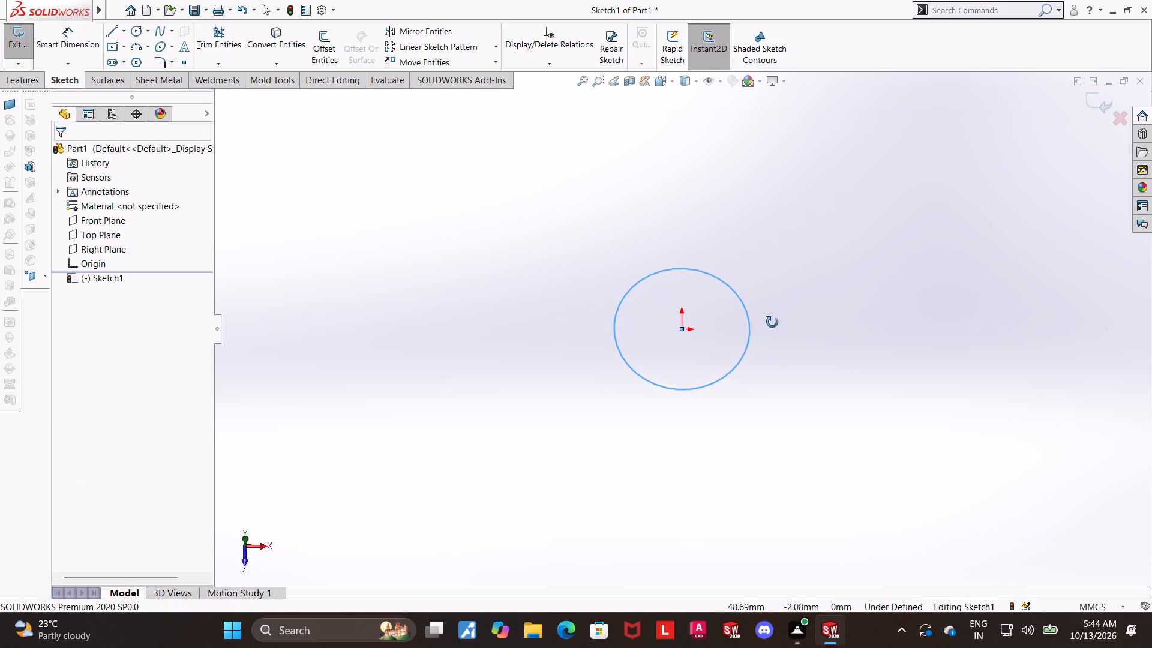
pyautogui.moveTo(772, 322); pyautogui.dragTo(772, 299, button='middle')
pyautogui.scroll(-2, 770, 283)
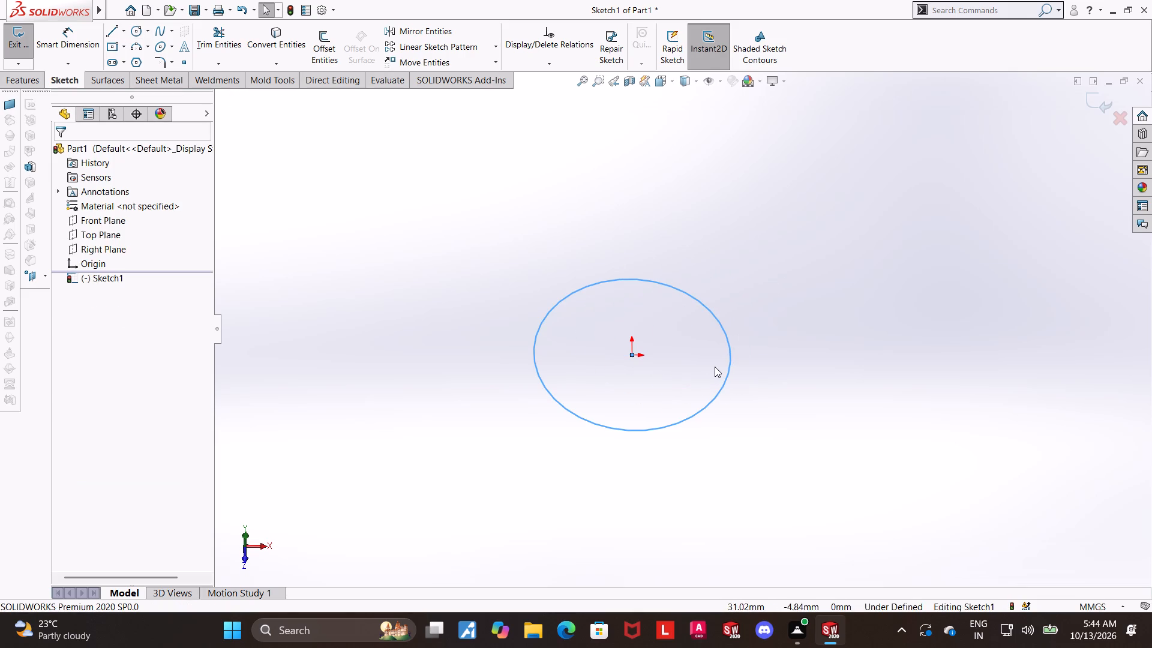
pyautogui.moveTo(737, 369); pyautogui.dragTo(733, 382, button='middle')
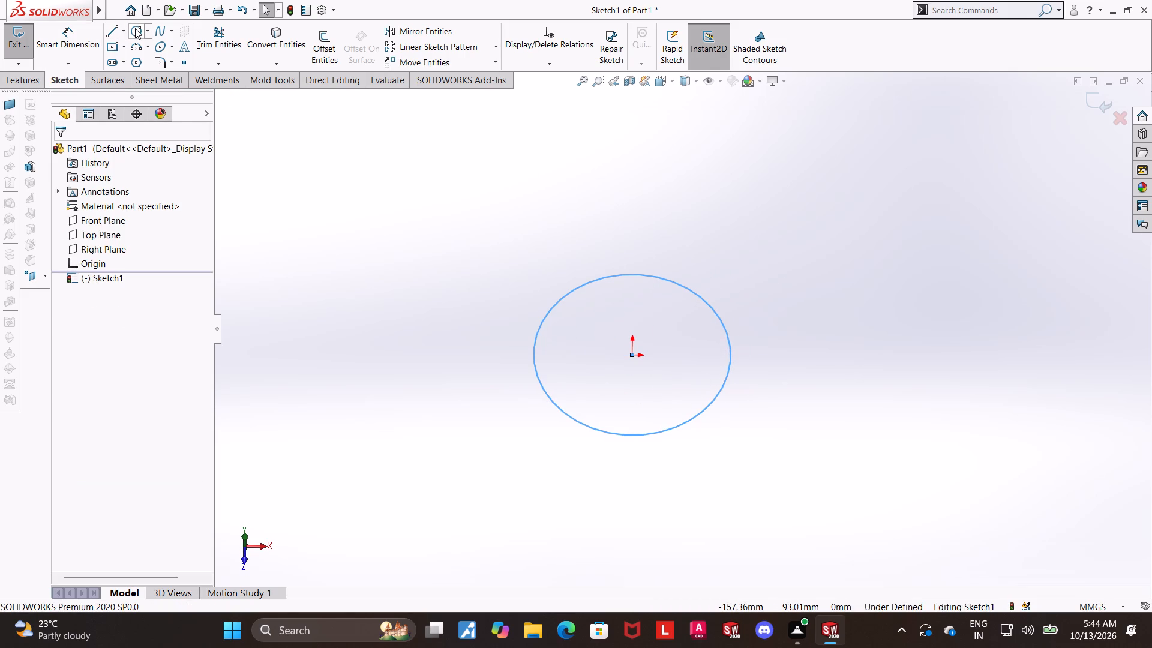
pyautogui.click(135, 28)
pyautogui.click(634, 355)
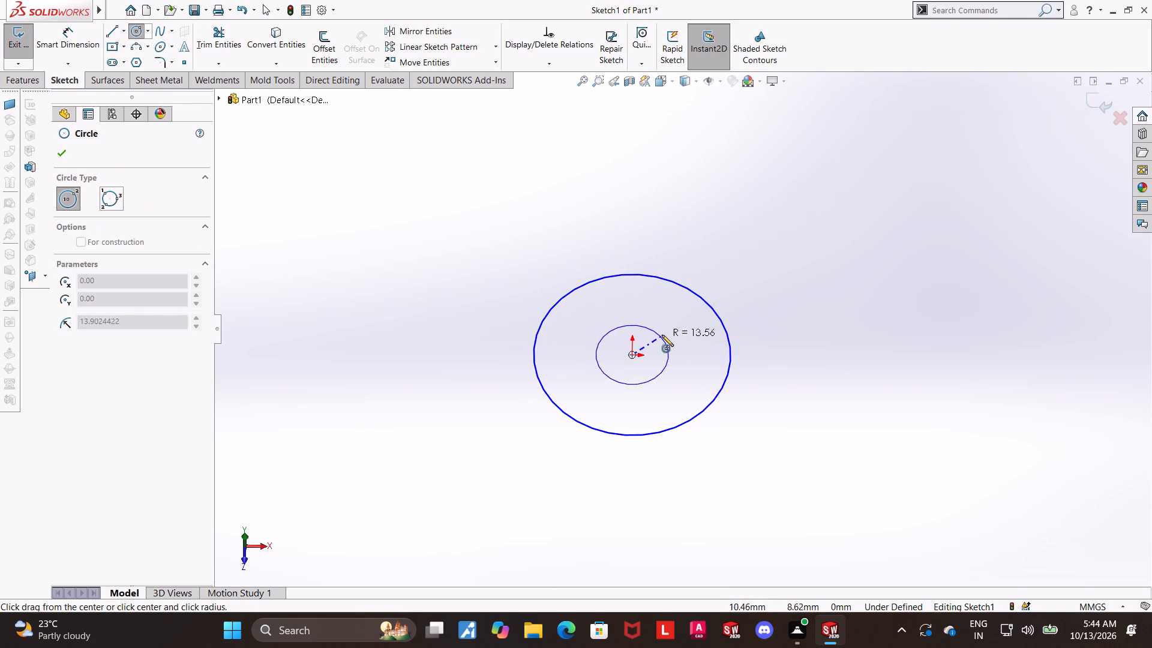
pyautogui.click(667, 331)
pyautogui.press('Escape')
pyautogui.press('Escape')
# Dimension the outer circle with a diameter of 101 mm.
pyautogui.click(95, 48)
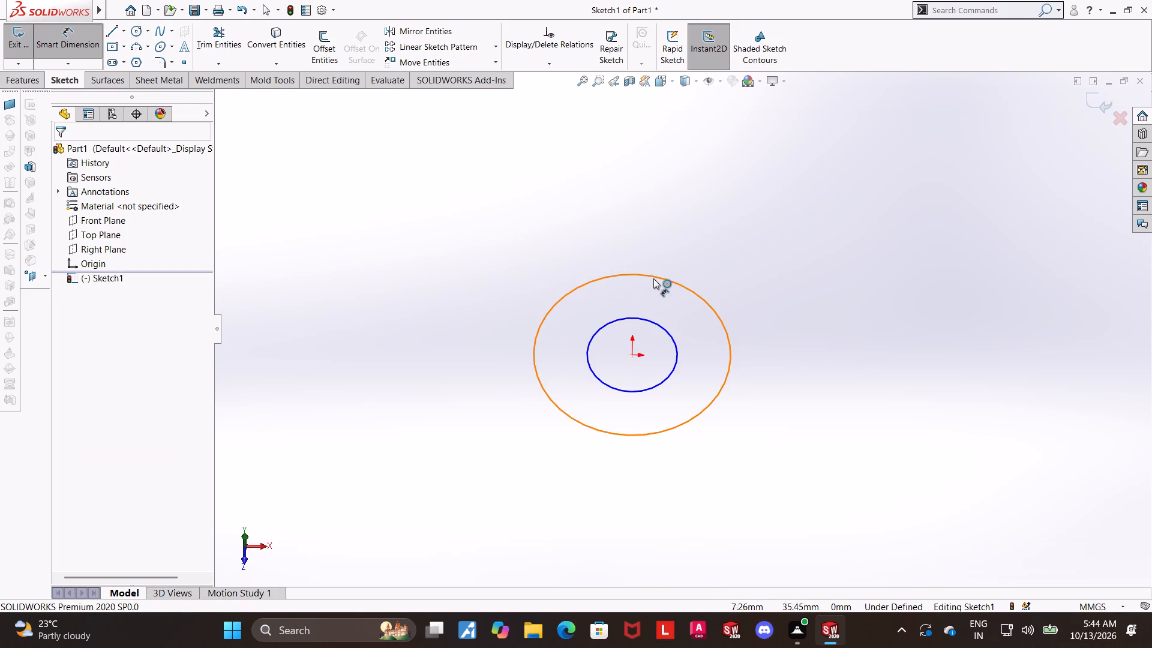
pyautogui.click(655, 276)
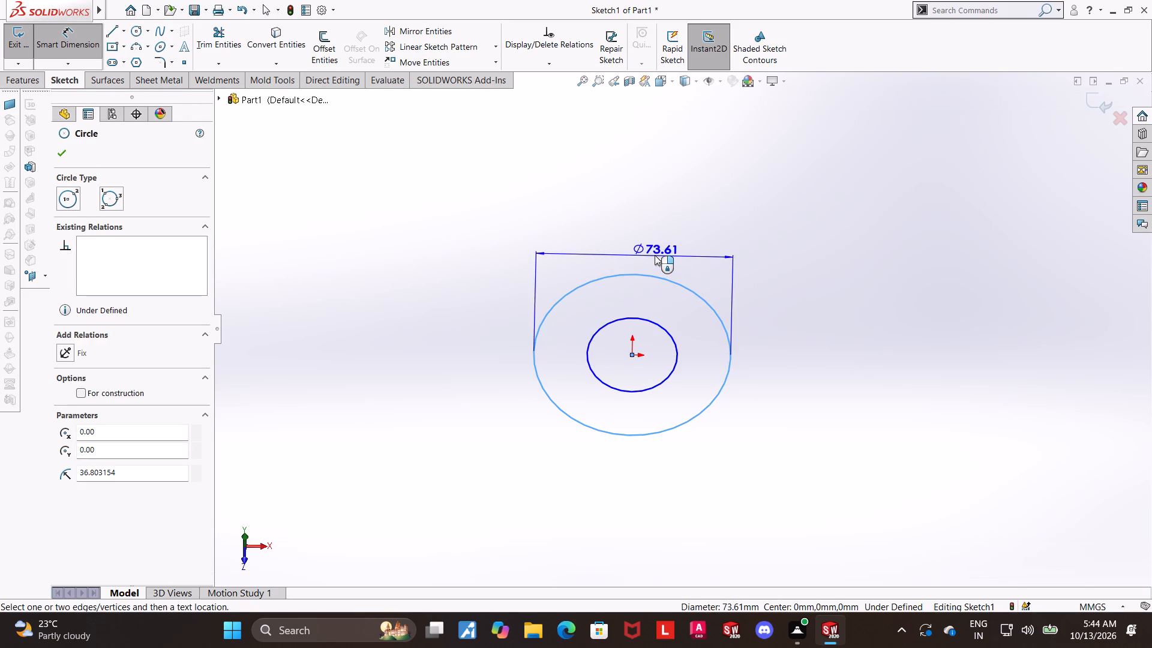
pyautogui.click(655, 252)
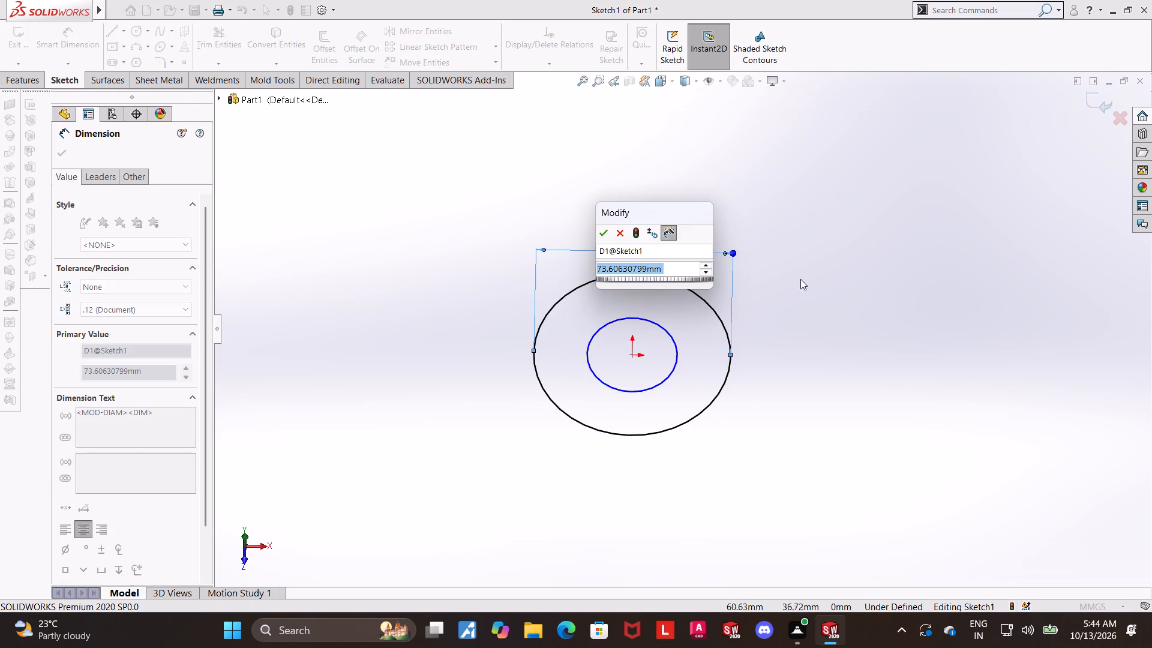
pyautogui.press('1')
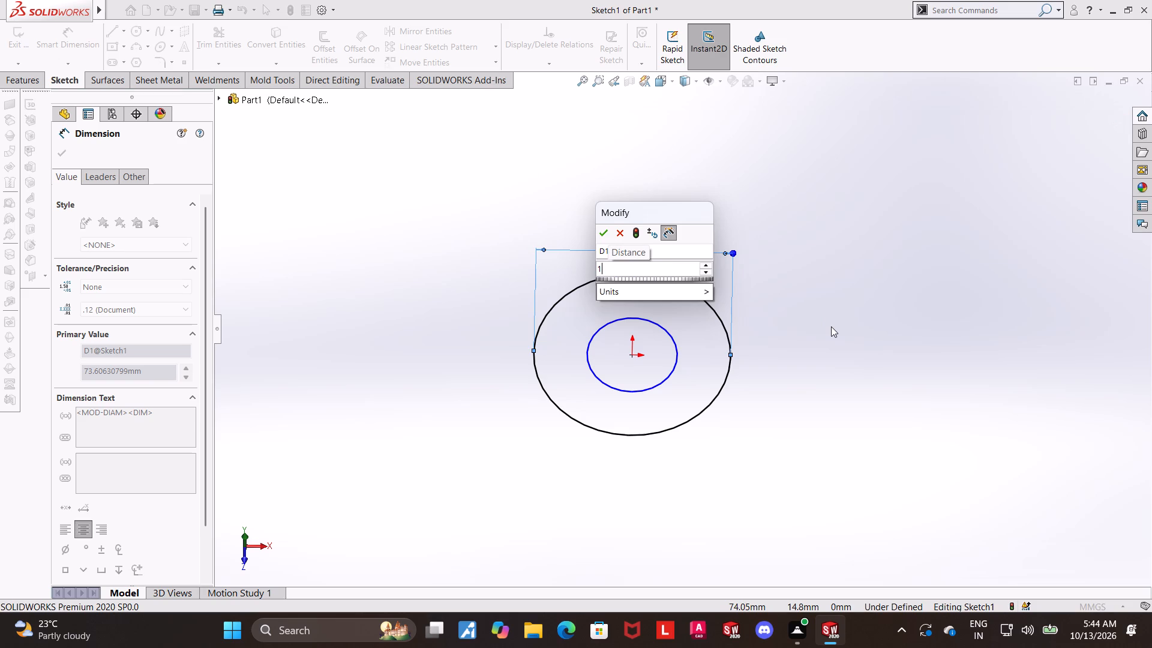
pyautogui.scroll(1, 831, 326)
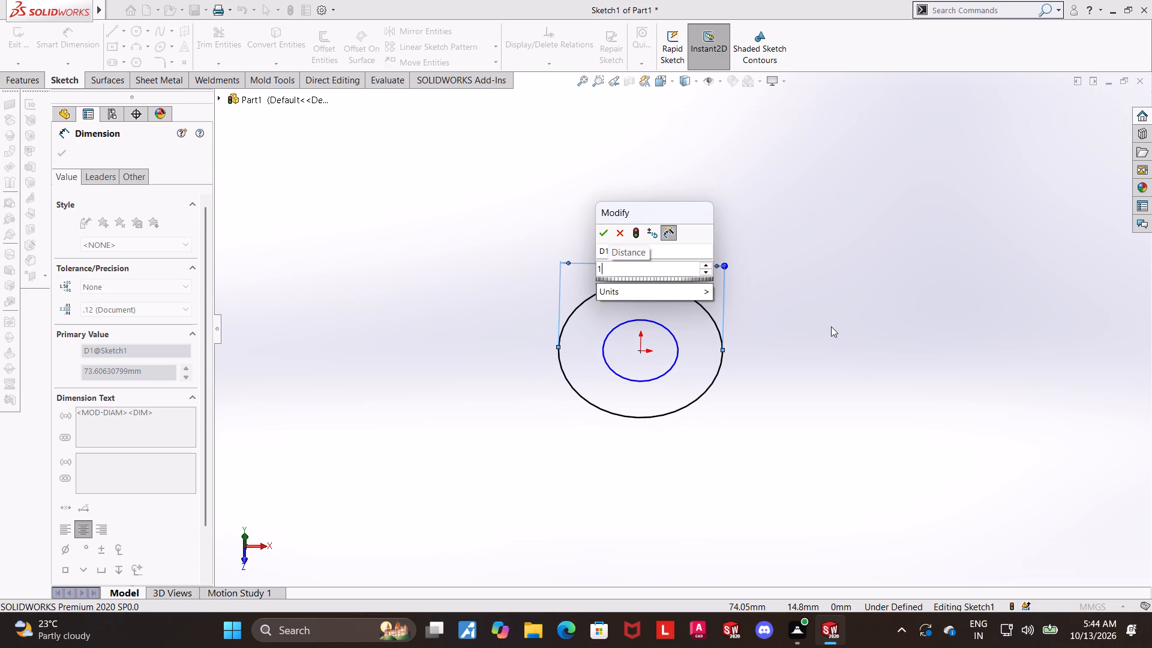
pyautogui.write('01')
pyautogui.press('Return')
pyautogui.press('Escape')
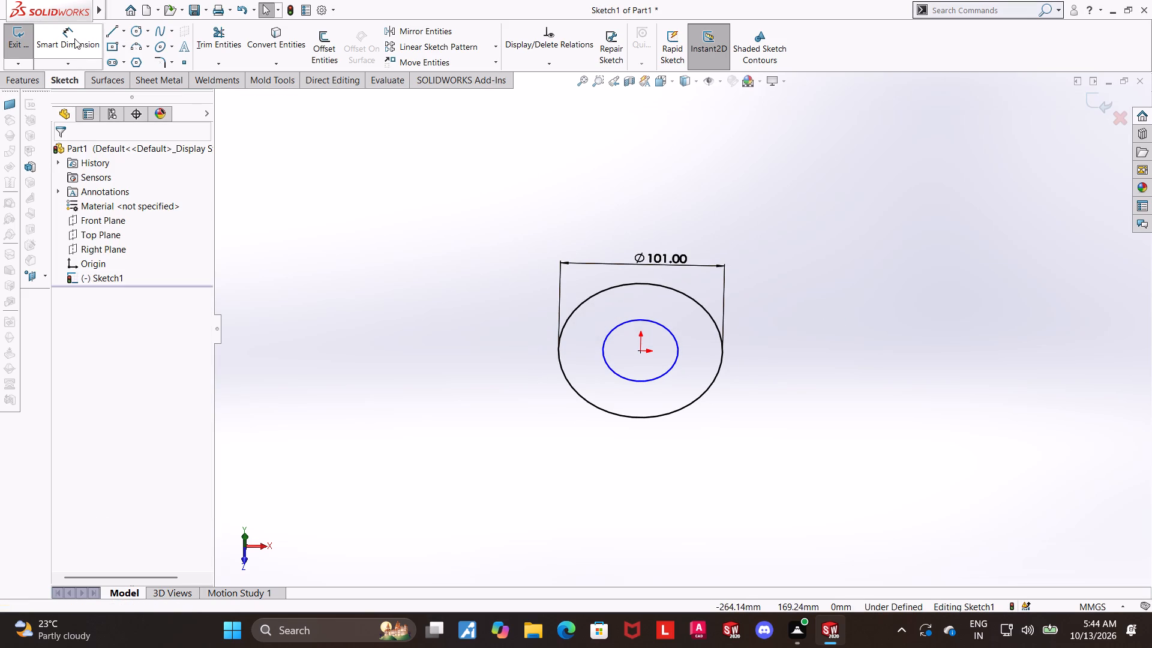
# Dimension the inner circle with a diameter of 25 mm.
pyautogui.click(74, 38)
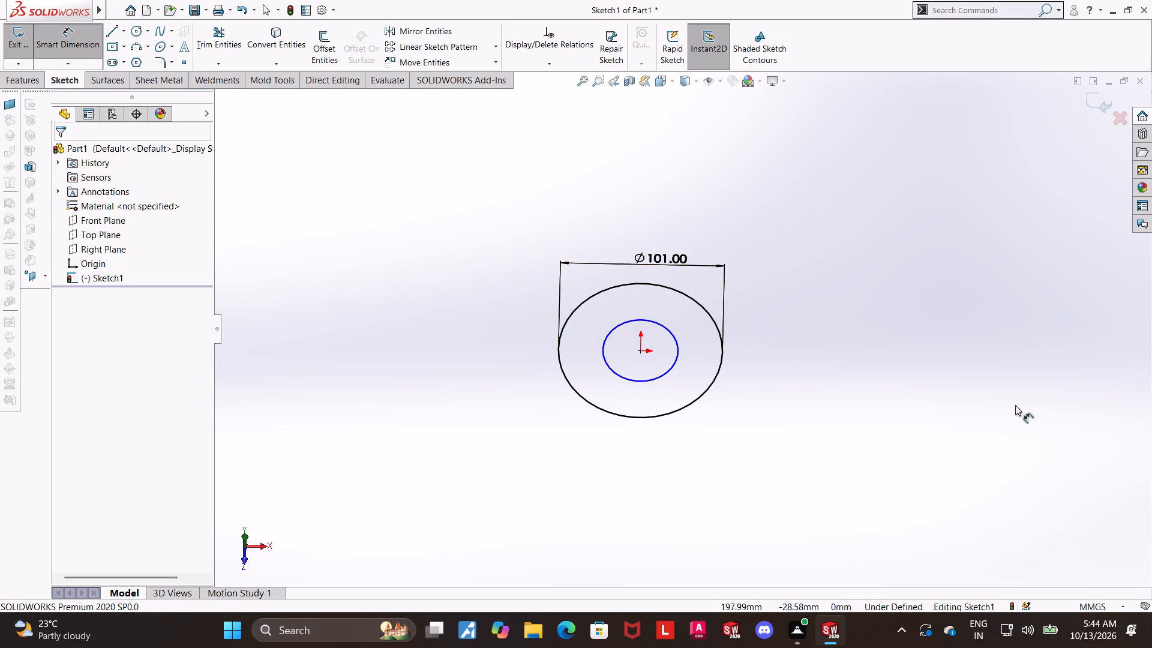
pyautogui.scroll(1, 1103, 422)
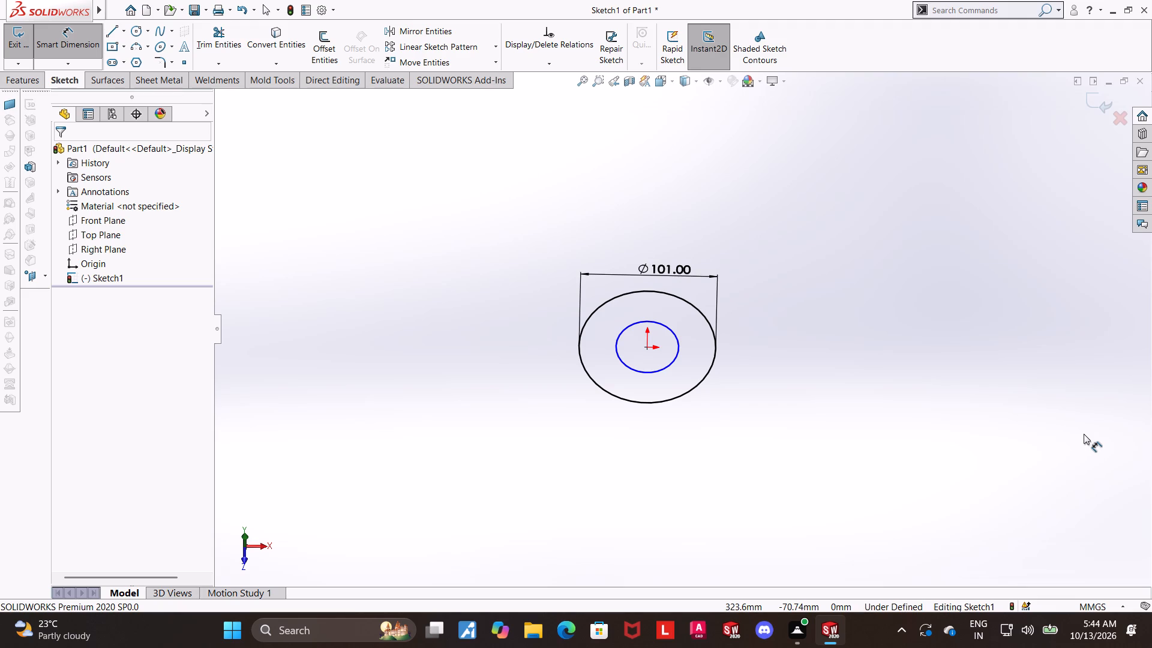
pyautogui.click(654, 373)
pyautogui.click(656, 380)
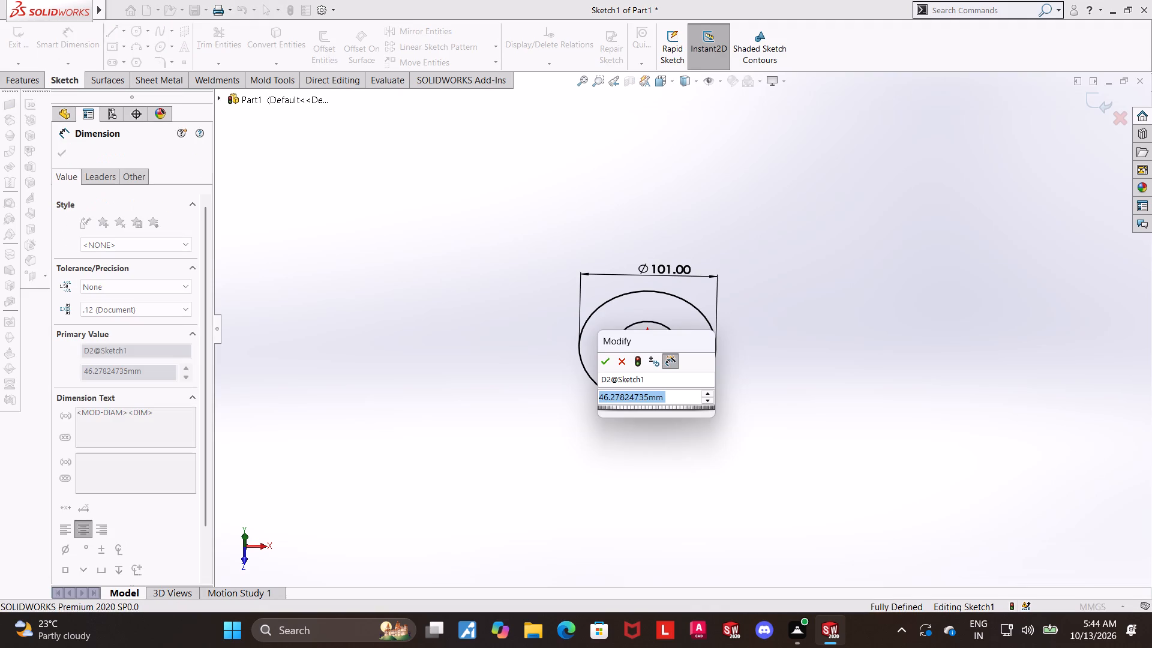
pyautogui.press('2')
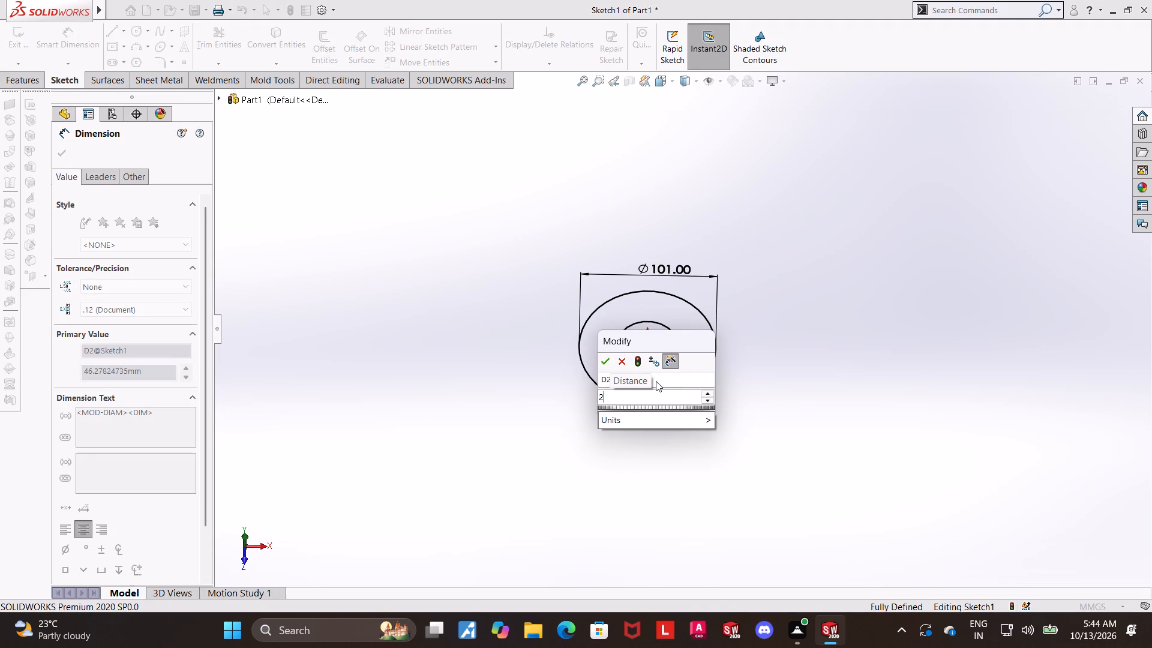
pyautogui.press('5')
pyautogui.press('Return')
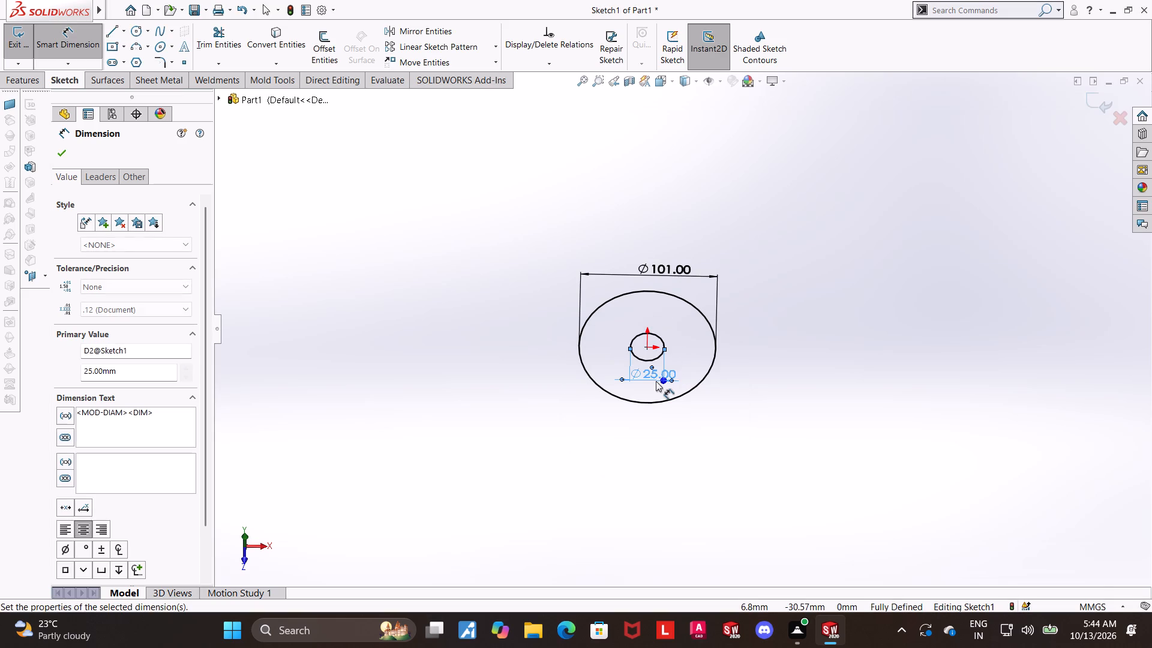
pyautogui.press('Escape')
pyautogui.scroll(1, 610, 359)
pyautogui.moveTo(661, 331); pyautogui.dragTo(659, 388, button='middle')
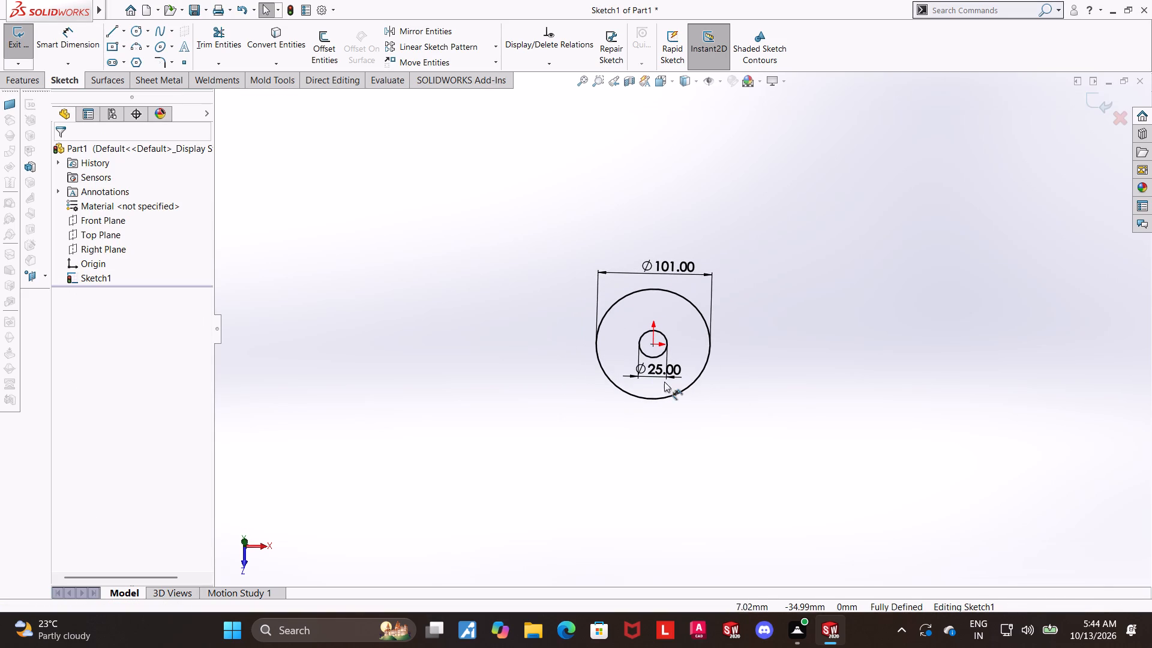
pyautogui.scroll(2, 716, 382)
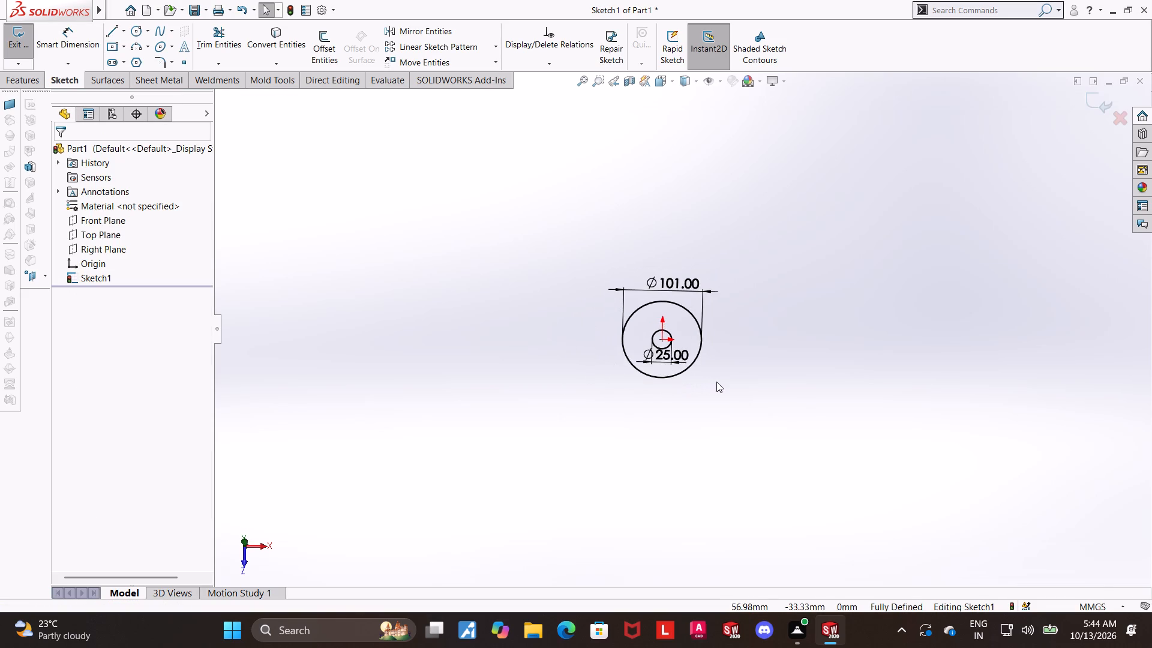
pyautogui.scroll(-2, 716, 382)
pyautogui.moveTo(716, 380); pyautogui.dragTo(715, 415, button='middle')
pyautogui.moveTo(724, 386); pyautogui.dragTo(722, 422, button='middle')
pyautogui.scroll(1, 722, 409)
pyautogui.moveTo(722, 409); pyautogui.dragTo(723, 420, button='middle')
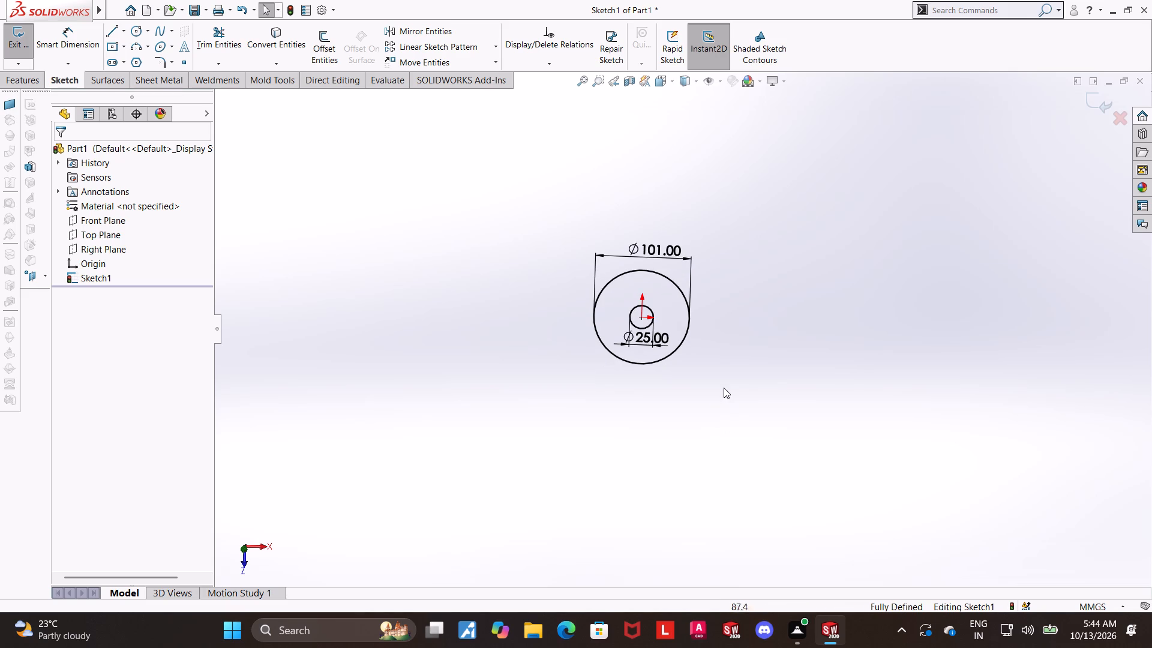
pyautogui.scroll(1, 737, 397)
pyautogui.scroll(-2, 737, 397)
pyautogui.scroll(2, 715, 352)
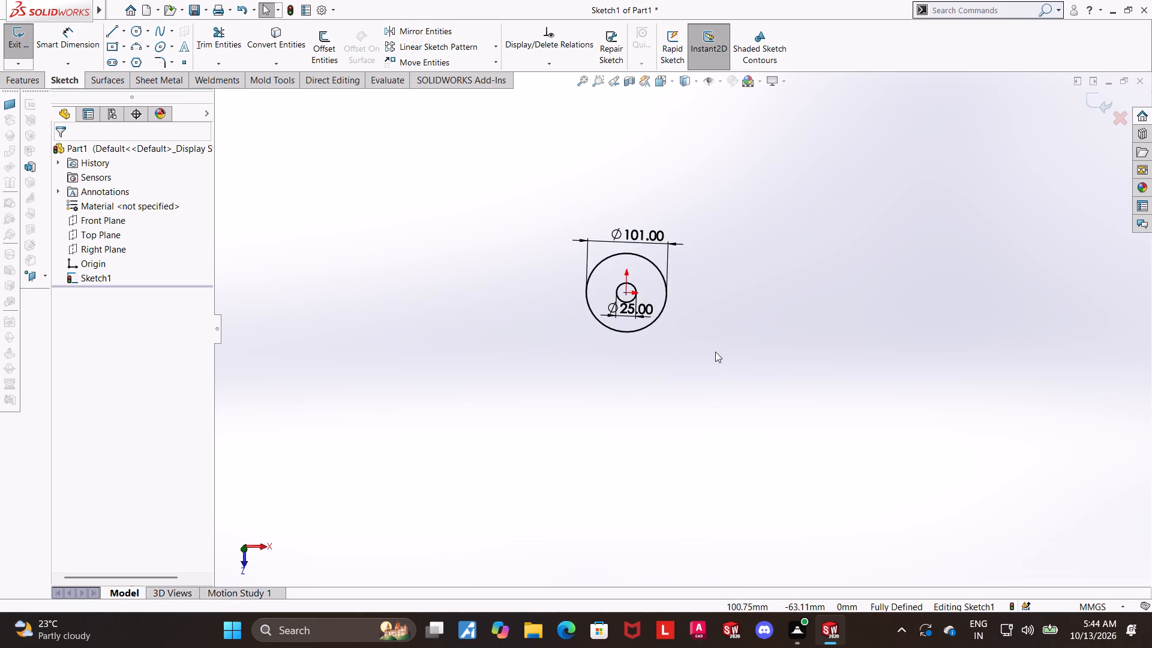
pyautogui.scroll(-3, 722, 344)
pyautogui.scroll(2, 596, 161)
# Set the inner circle's diameter to 20 mm and exit the sketch.
pyautogui.scroll(-4, 544, 274)
pyautogui.press('Escape')
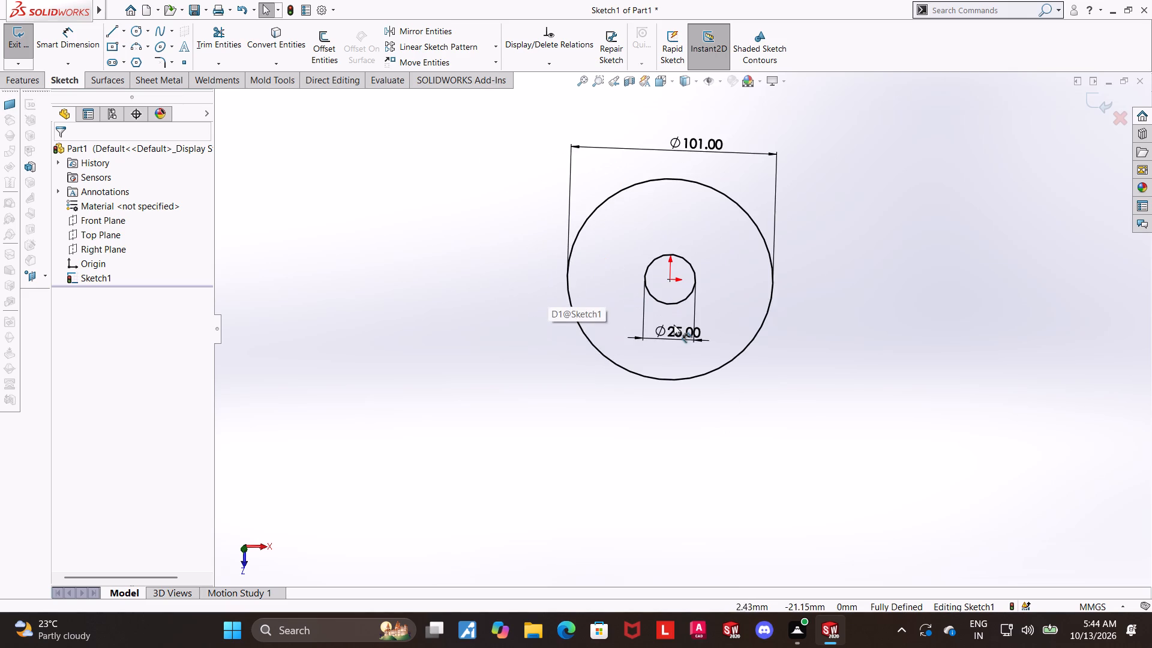
pyautogui.doubleClick(680, 335)
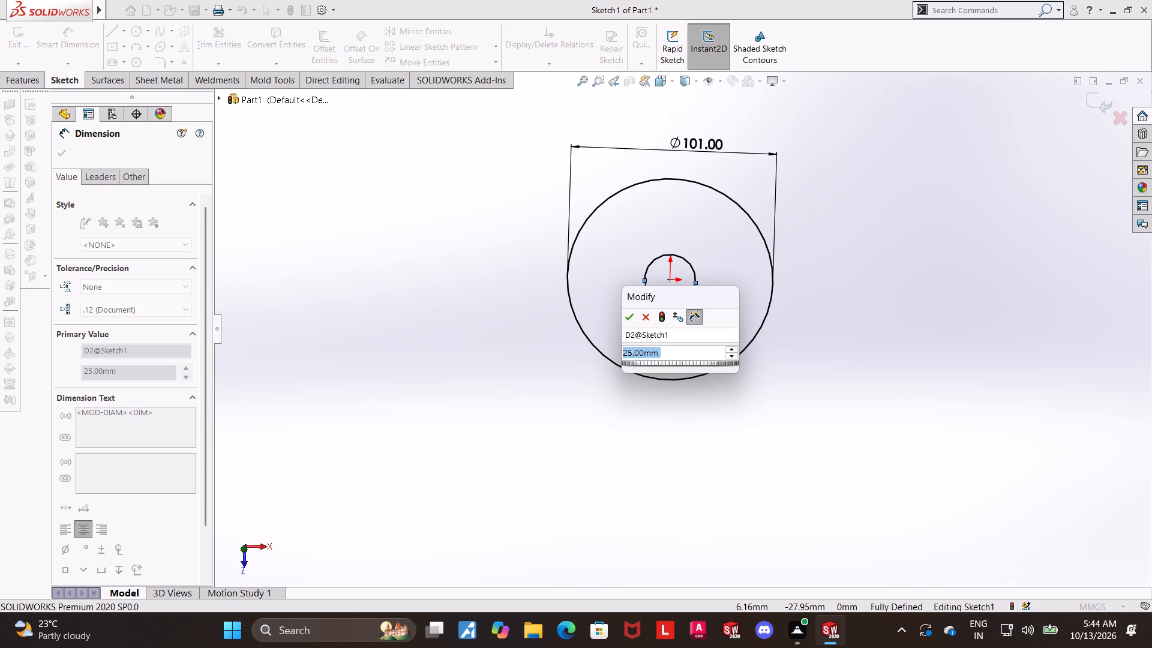
pyautogui.press('1')
pyautogui.press('0')
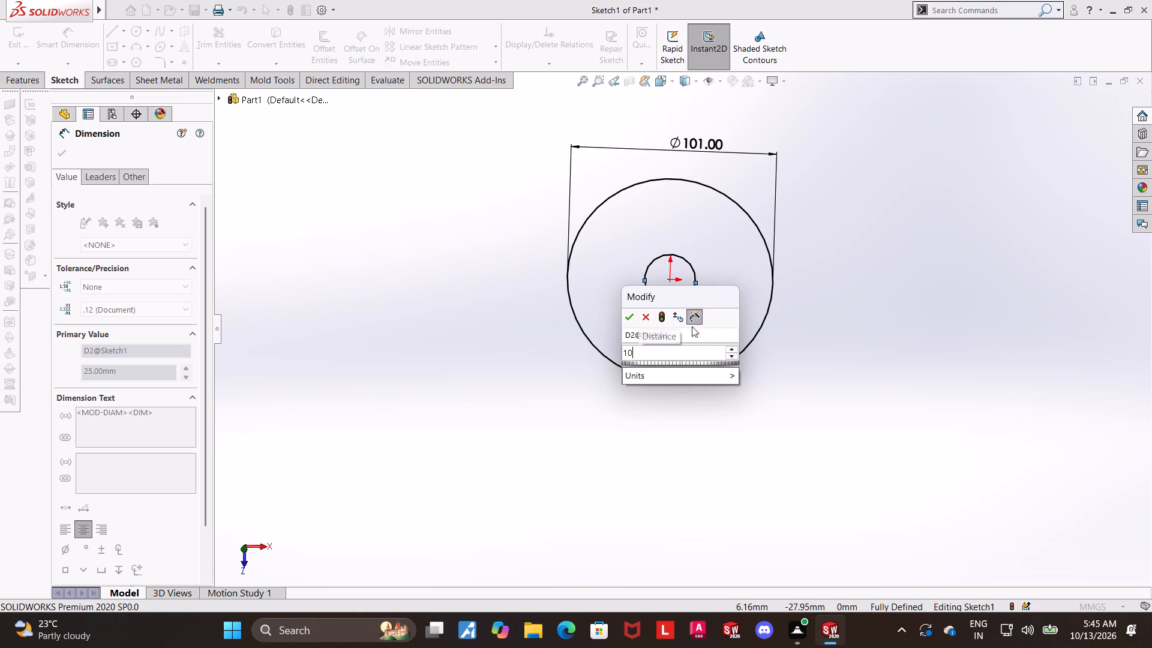
pyautogui.press('BackSpace')
pyautogui.press('BackSpace')
pyautogui.write('20')
pyautogui.press('Return')
pyautogui.click(1089, 104)
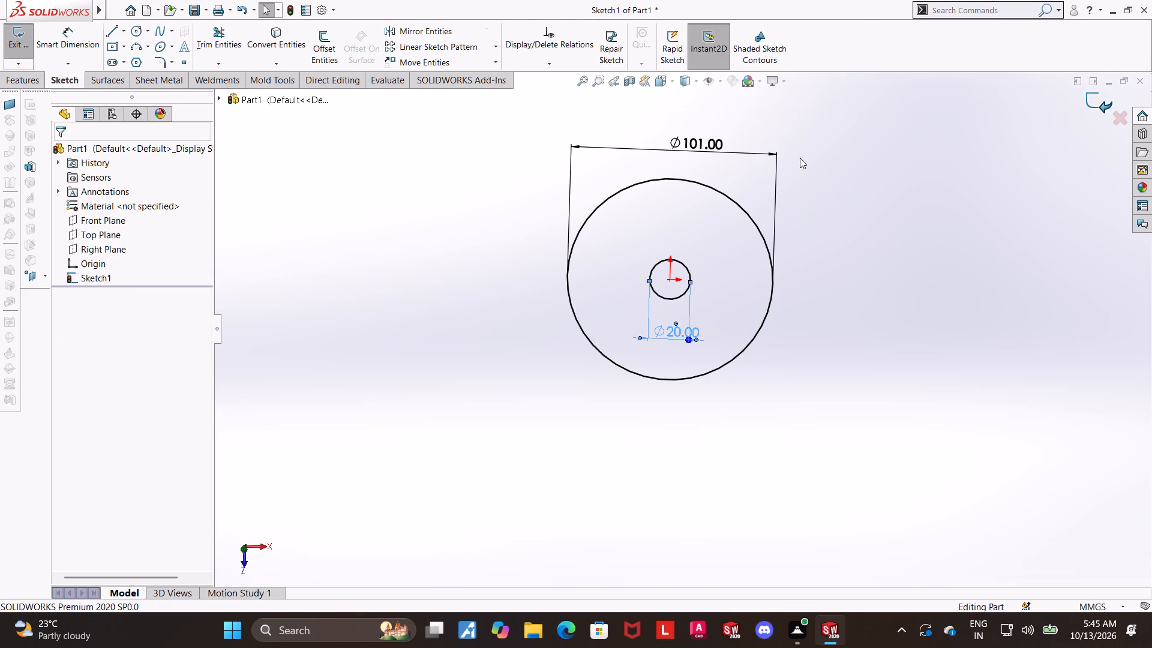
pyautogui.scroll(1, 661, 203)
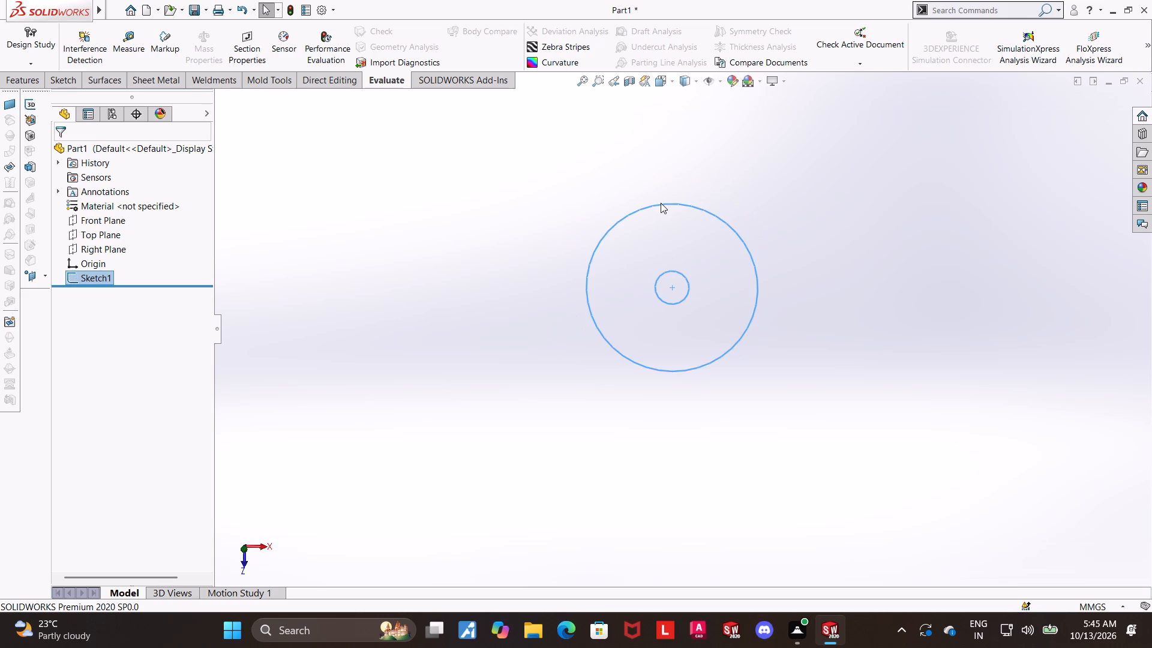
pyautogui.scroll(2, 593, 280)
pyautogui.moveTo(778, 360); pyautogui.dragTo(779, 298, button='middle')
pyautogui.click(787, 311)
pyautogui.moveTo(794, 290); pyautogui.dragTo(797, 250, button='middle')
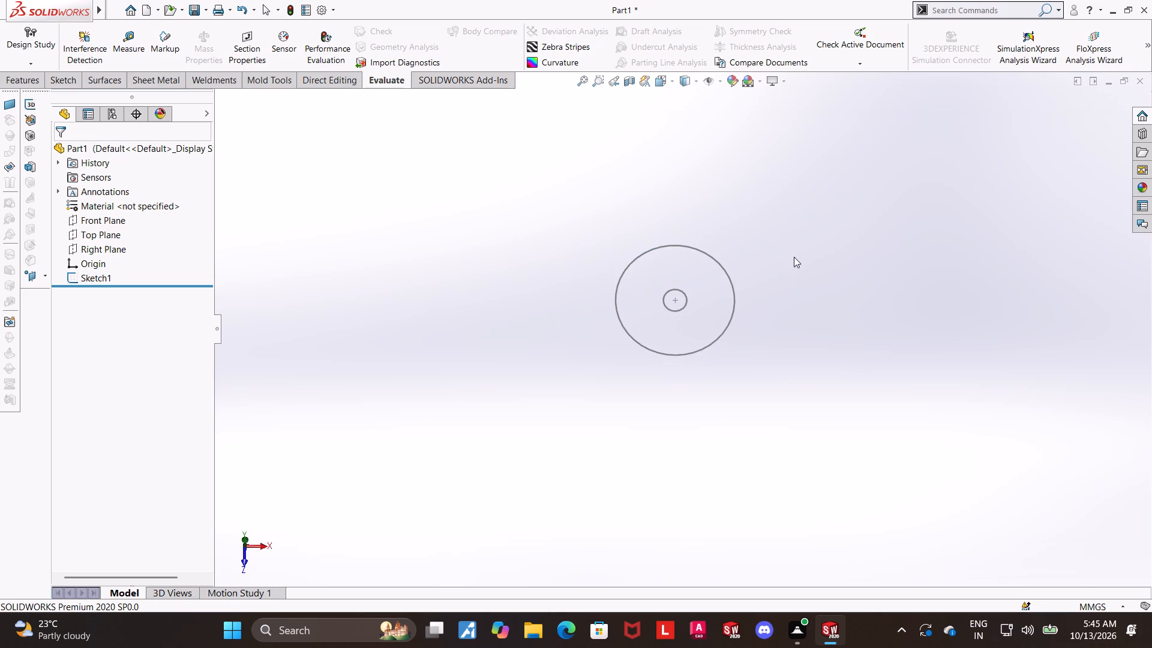
# Extrude the concentric-circle sketch as a blind boss 60 mm deep.
pyautogui.scroll(-3, 788, 264)
pyautogui.click(67, 278)
pyautogui.click(73, 277)
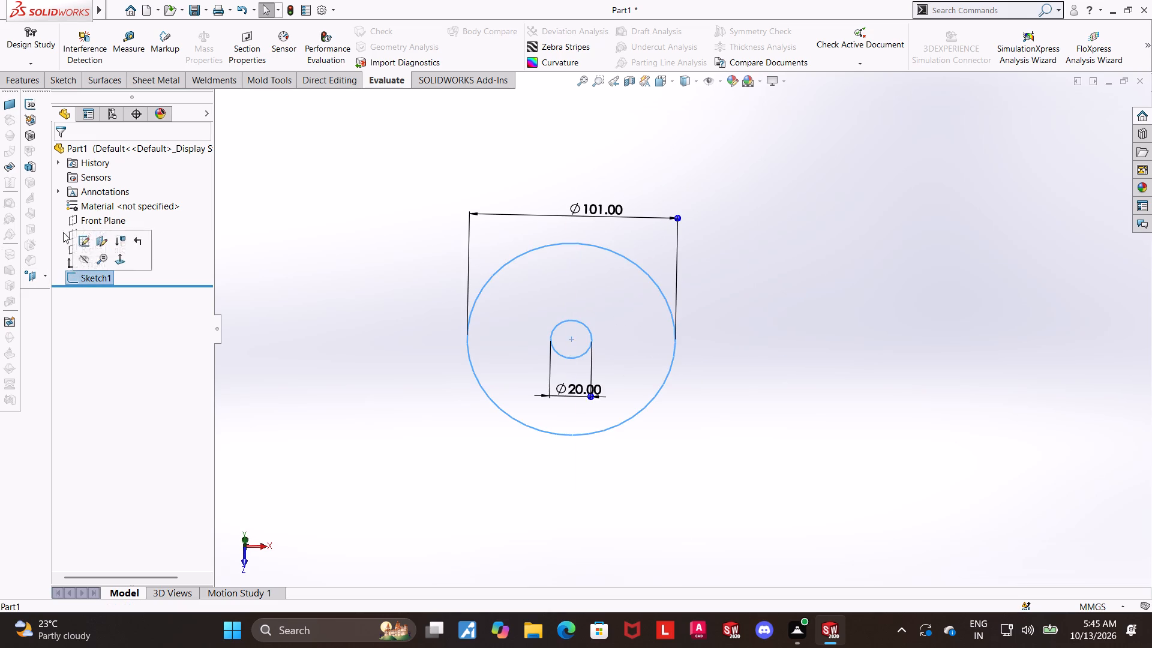
pyautogui.click(32, 80)
pyautogui.click(34, 50)
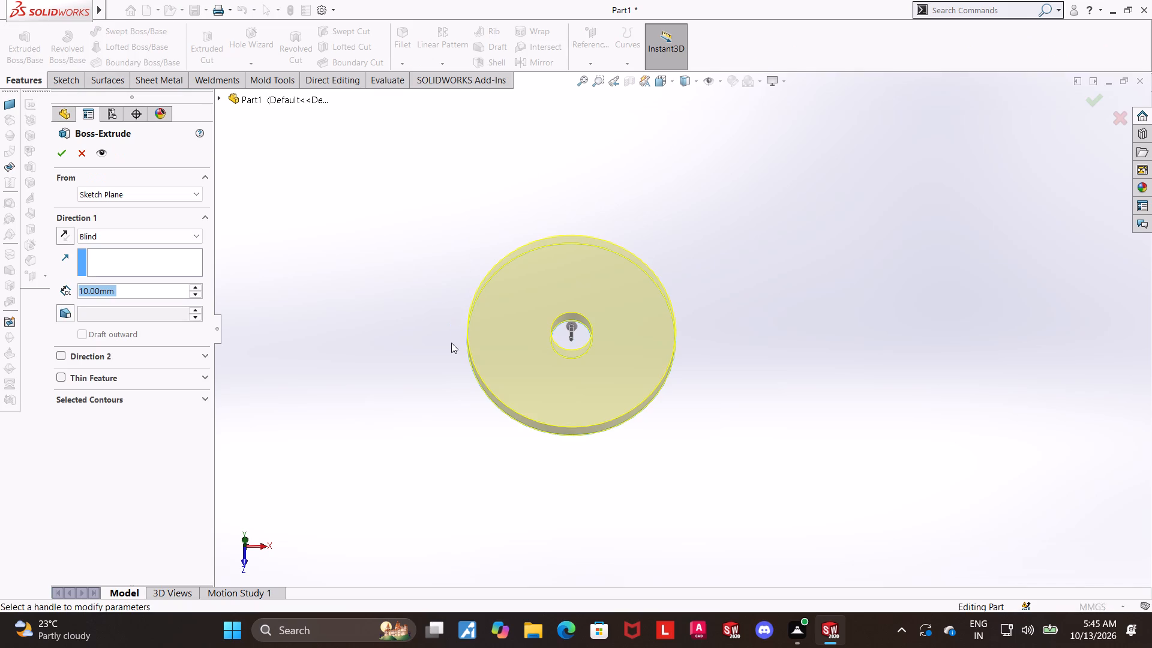
pyautogui.write('60')
pyautogui.press('Return')
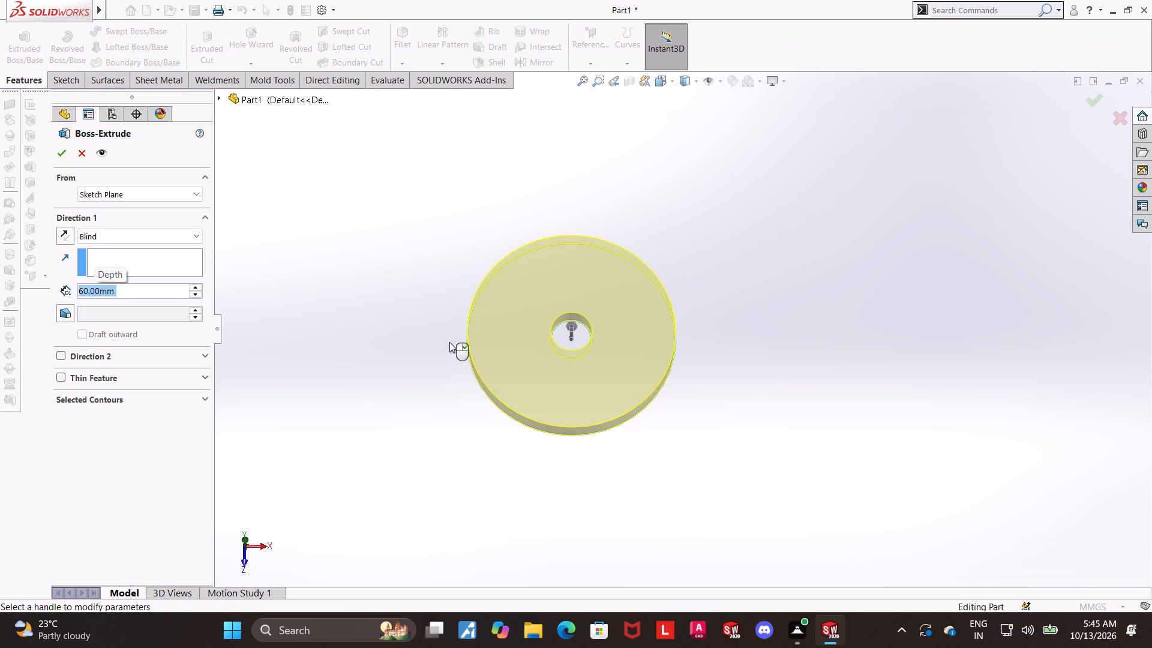
pyautogui.scroll(1, 461, 376)
pyautogui.moveTo(461, 376); pyautogui.dragTo(454, 348, button='middle')
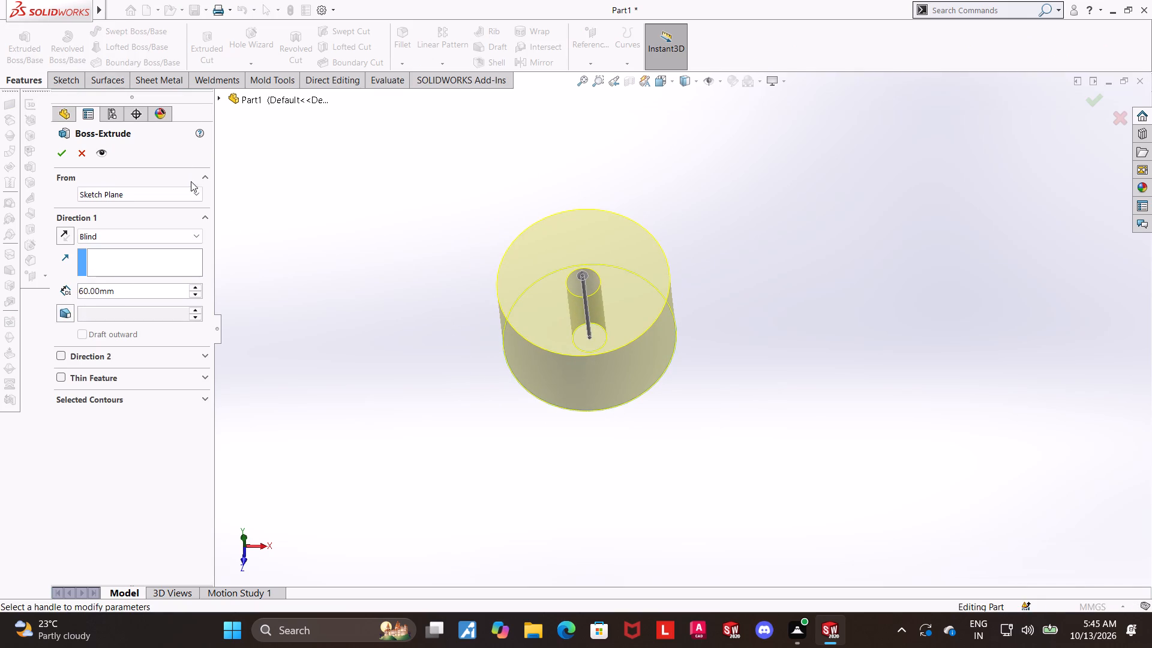
pyautogui.click(67, 158)
pyautogui.click(755, 346)
# Start a new sketch on the top annular face of the cylinder and view it face-on.
pyautogui.scroll(2, 754, 346)
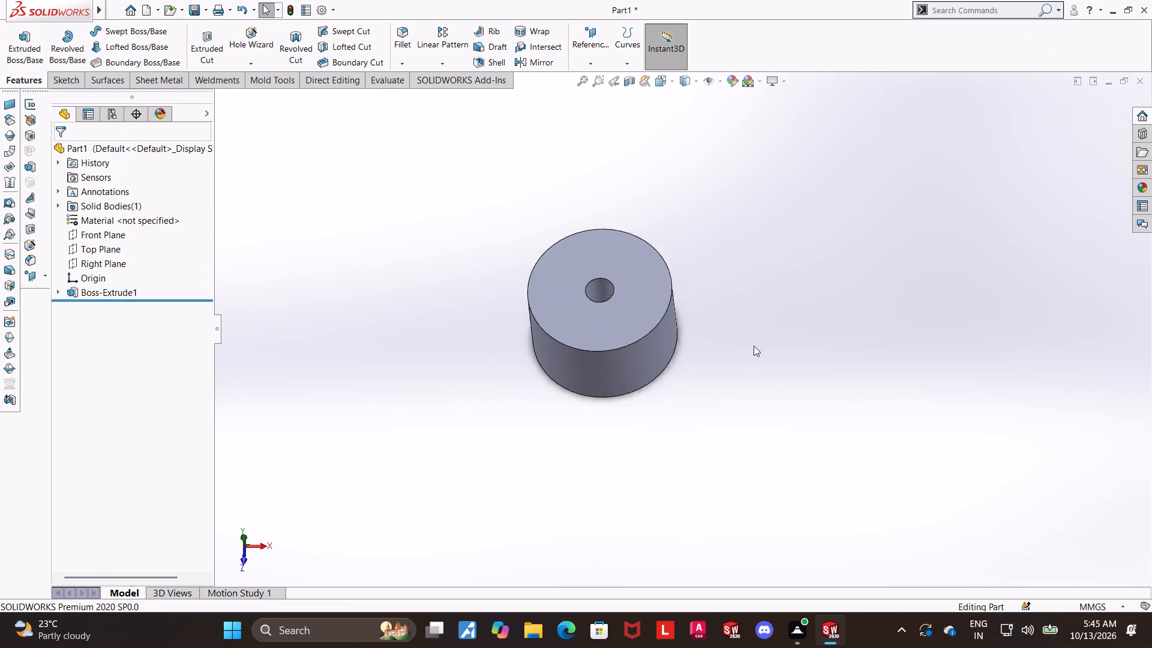
pyautogui.scroll(2, 754, 346)
pyautogui.moveTo(736, 346); pyautogui.dragTo(788, 250, button='middle')
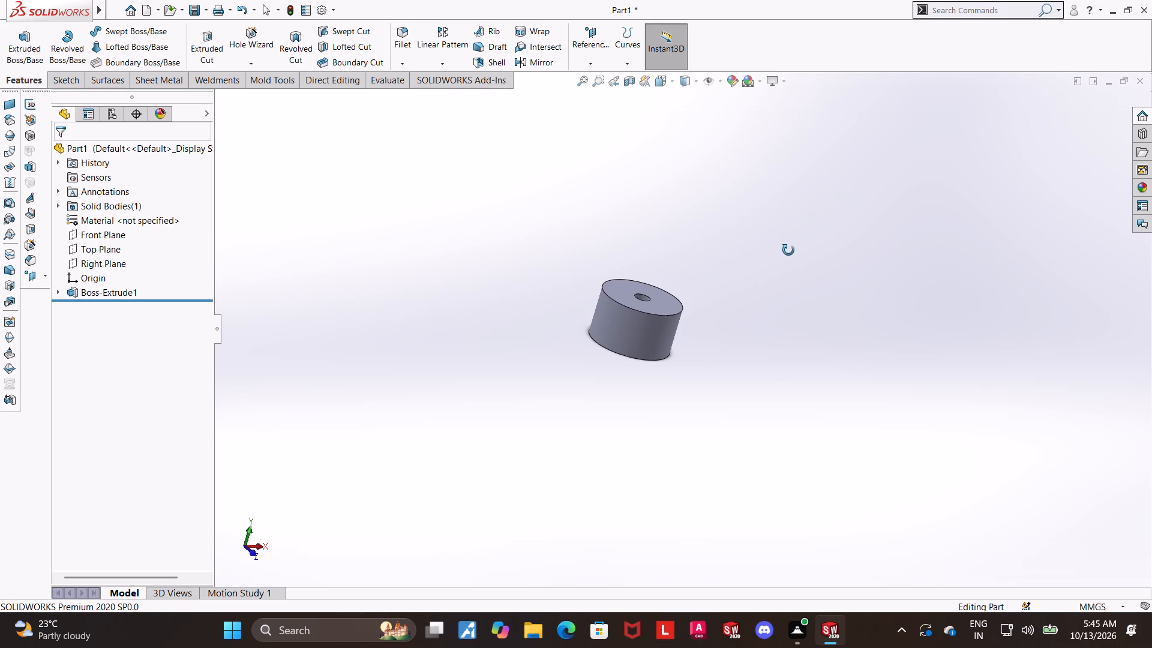
pyautogui.moveTo(788, 250); pyautogui.dragTo(737, 314, button='middle')
pyautogui.scroll(-5, 688, 280)
pyautogui.scroll(3, 596, 436)
pyautogui.scroll(-3, 539, 414)
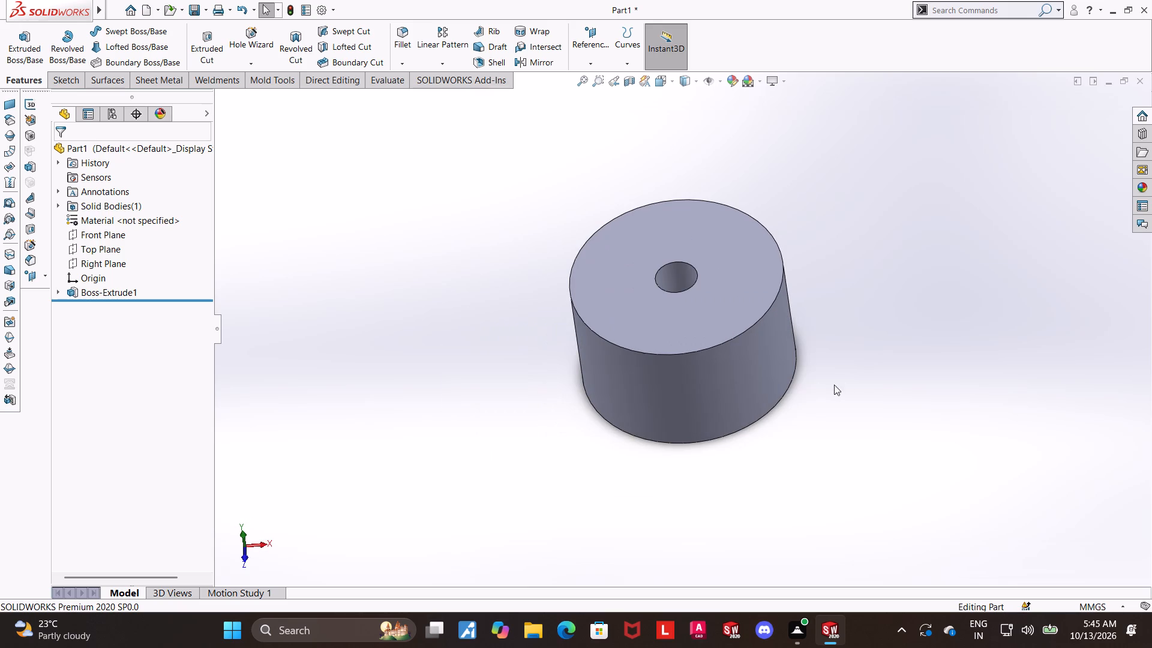
pyautogui.click(847, 384)
pyautogui.click(763, 270)
pyautogui.click(817, 235)
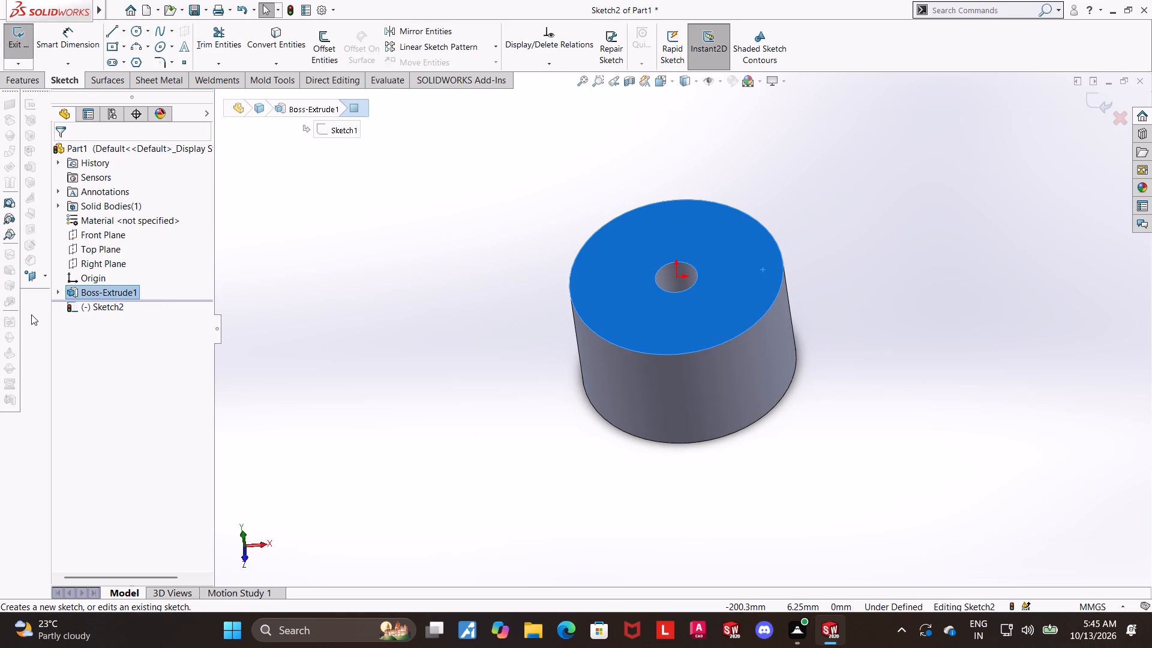
pyautogui.click(83, 312)
pyautogui.click(111, 298)
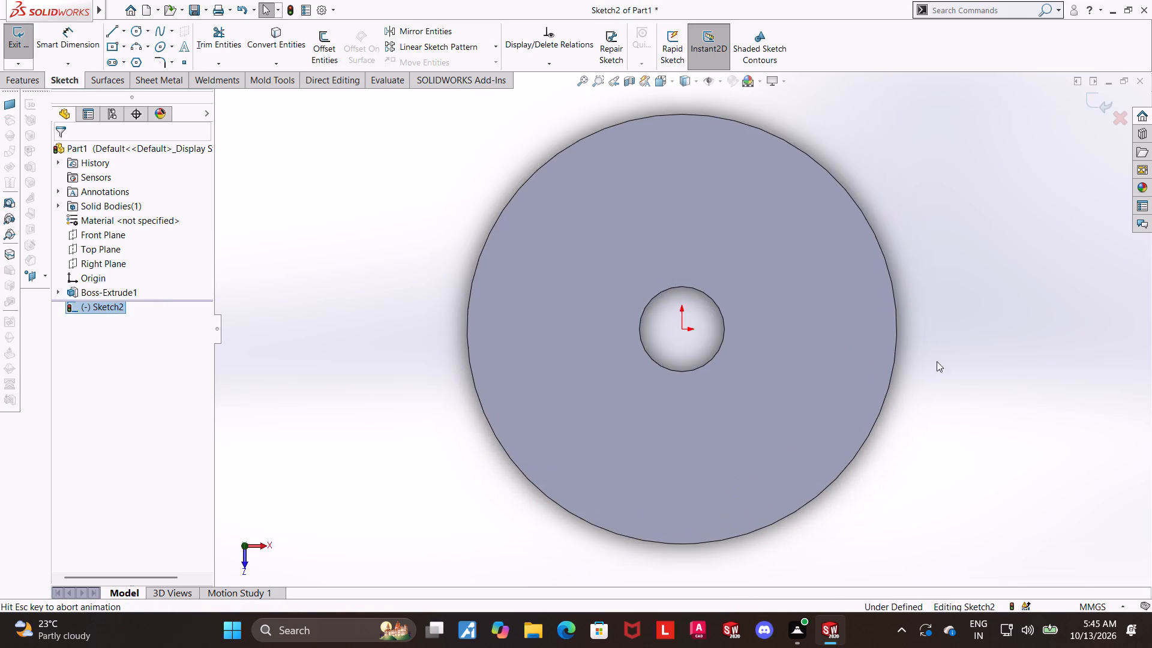
pyautogui.scroll(2, 938, 385)
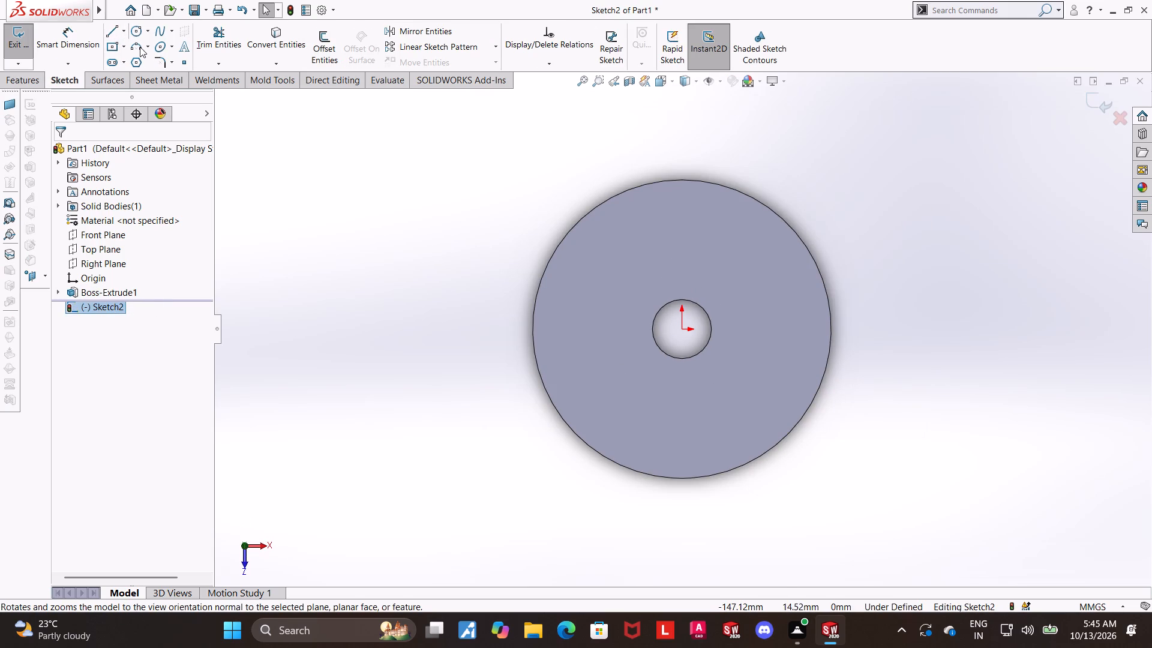
# Draw a centerpoint arc centred on the origin, bulging toward +X just outside the centre hole.
pyautogui.click(151, 46)
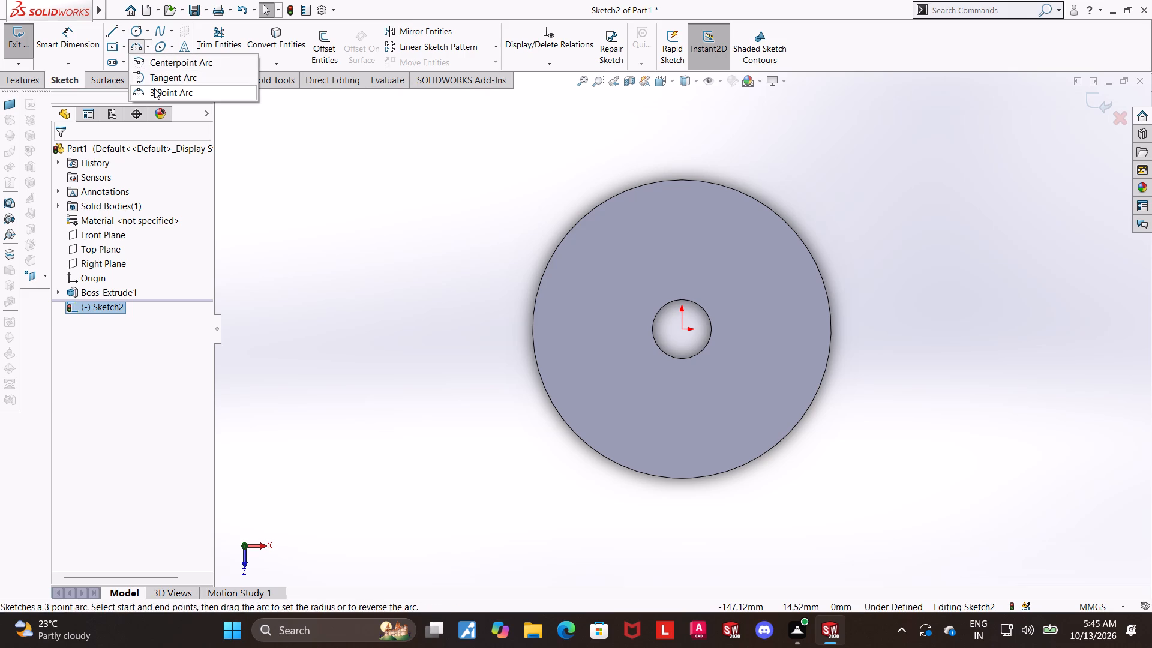
pyautogui.click(154, 88)
pyautogui.click(148, 40)
pyautogui.click(152, 58)
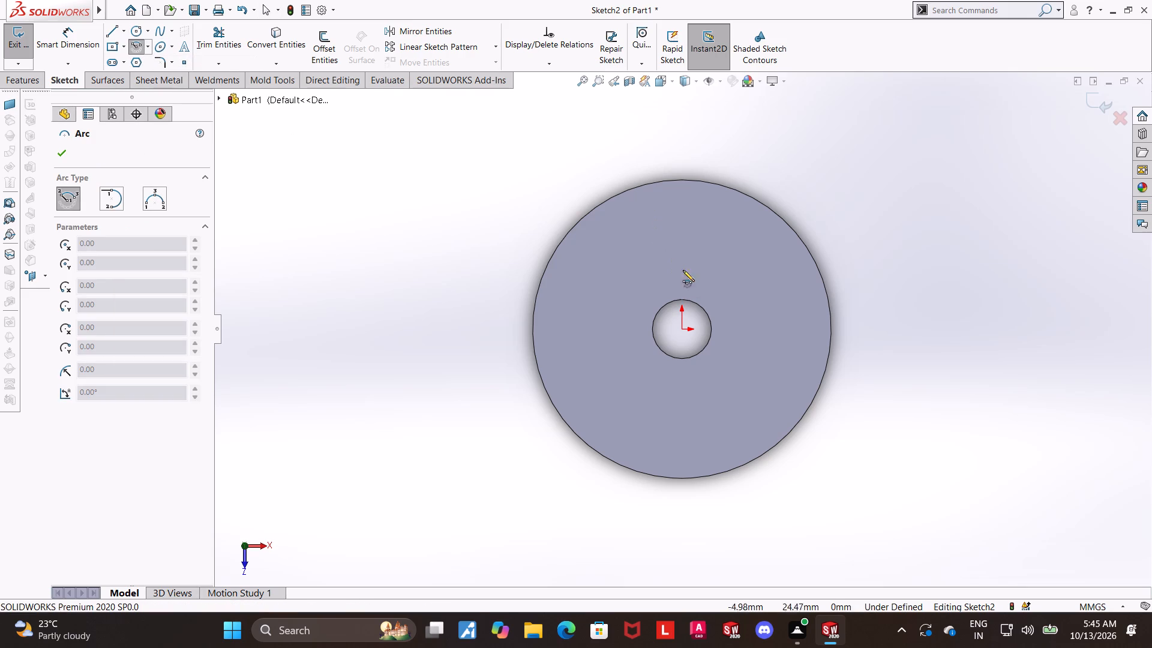
pyautogui.click(684, 328)
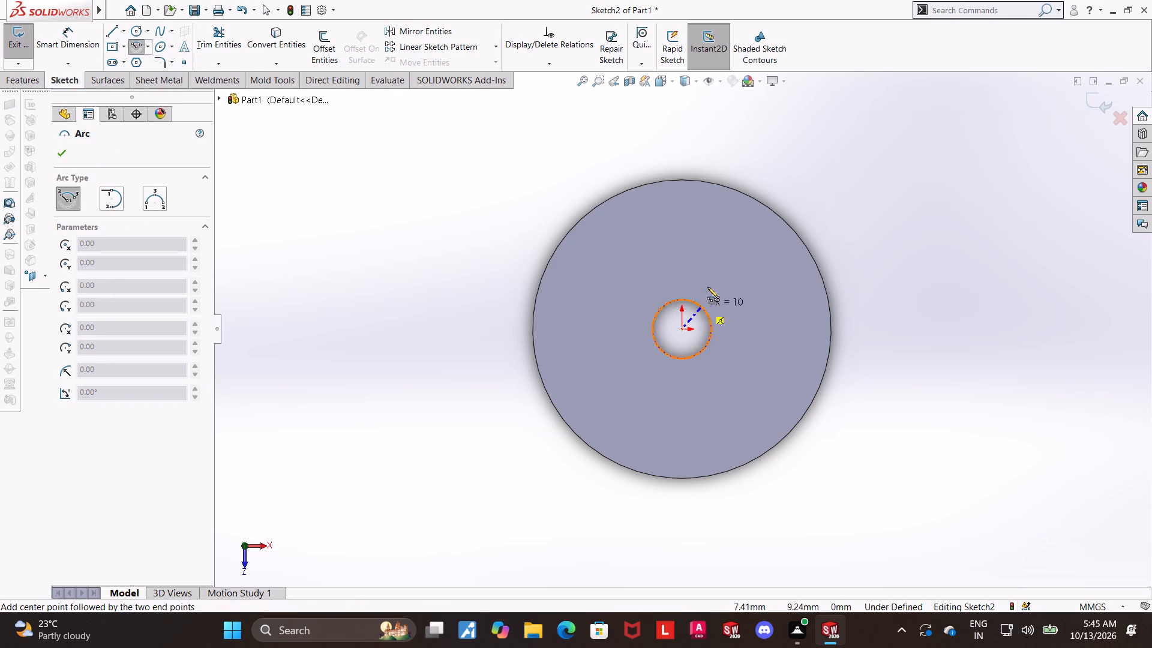
pyautogui.click(704, 265)
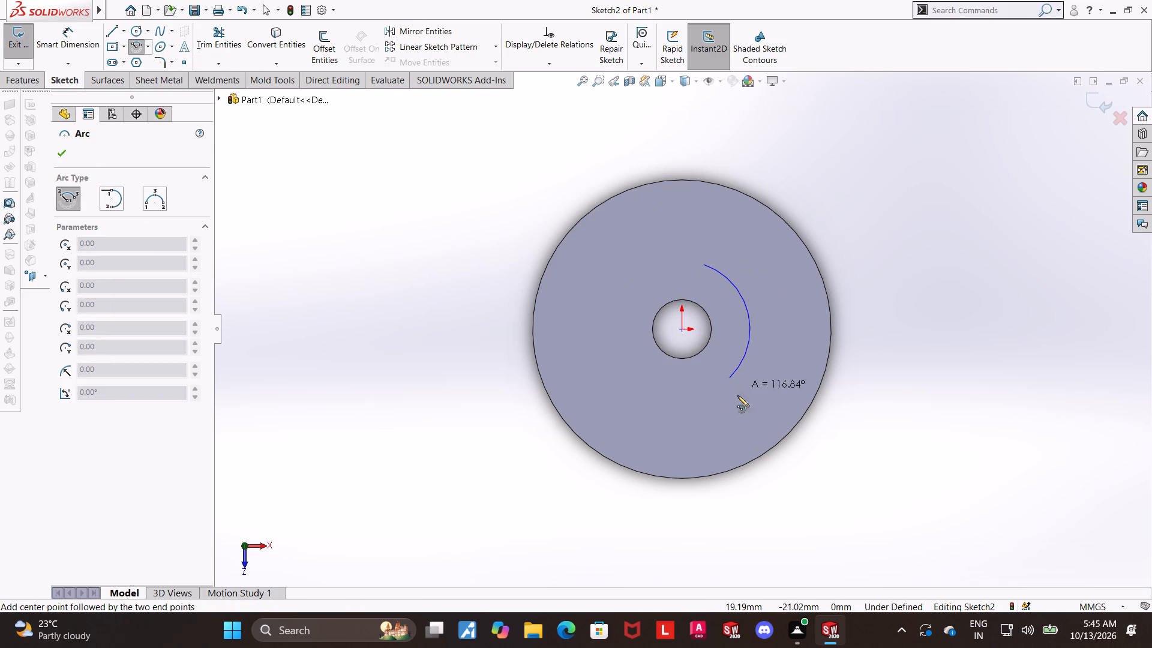
pyautogui.click(709, 413)
pyautogui.press('Escape')
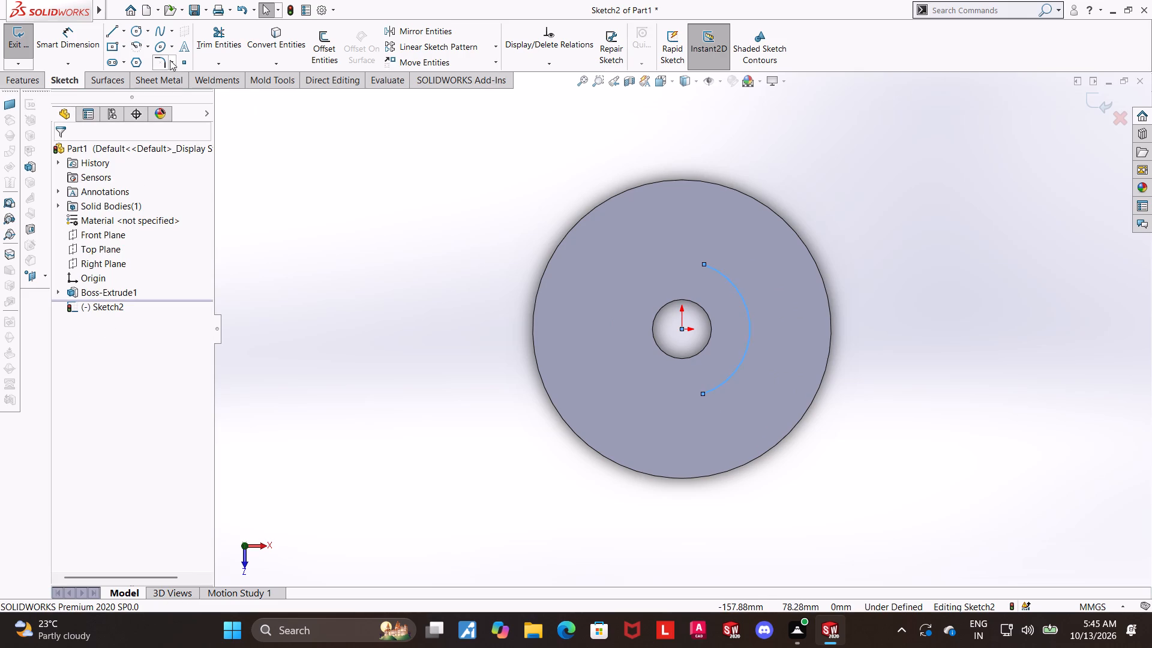
# Draw a second, larger centerpoint arc centred on the origin, between the first arc and the disc's outer edge.
pyautogui.click(141, 46)
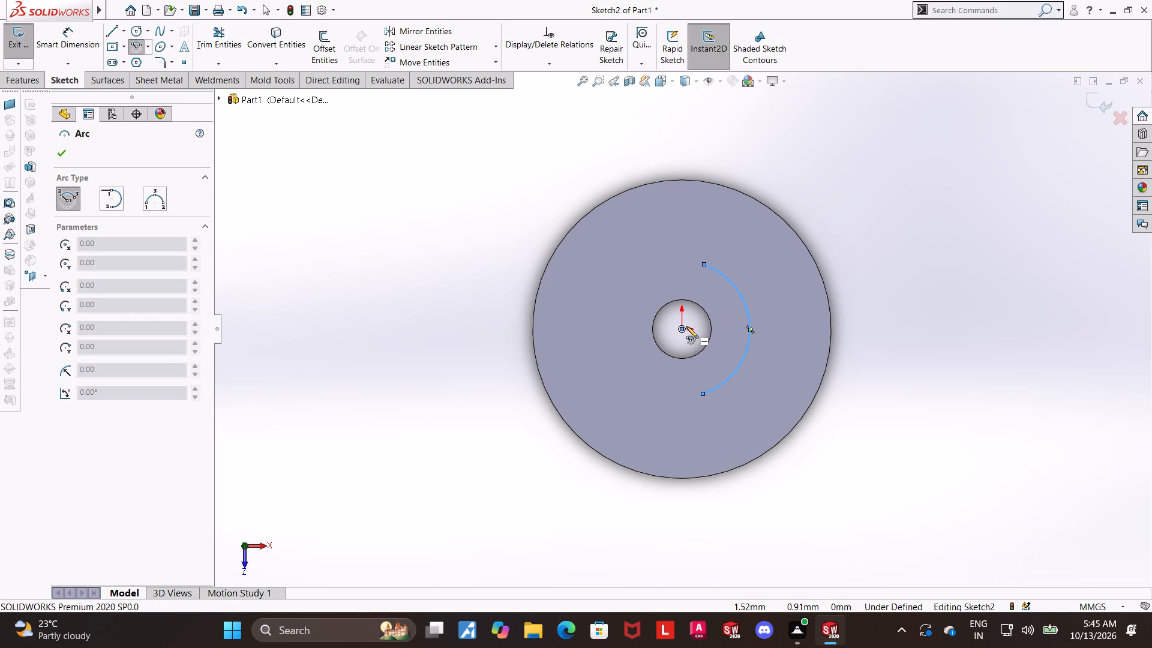
pyautogui.click(683, 329)
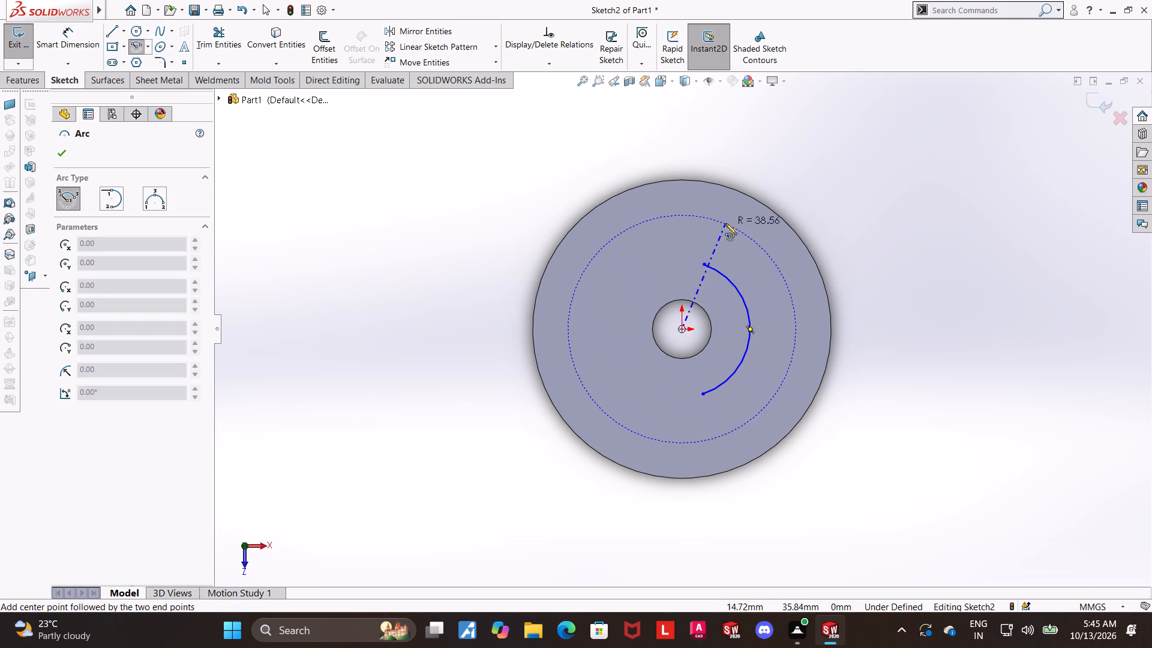
pyautogui.click(725, 218)
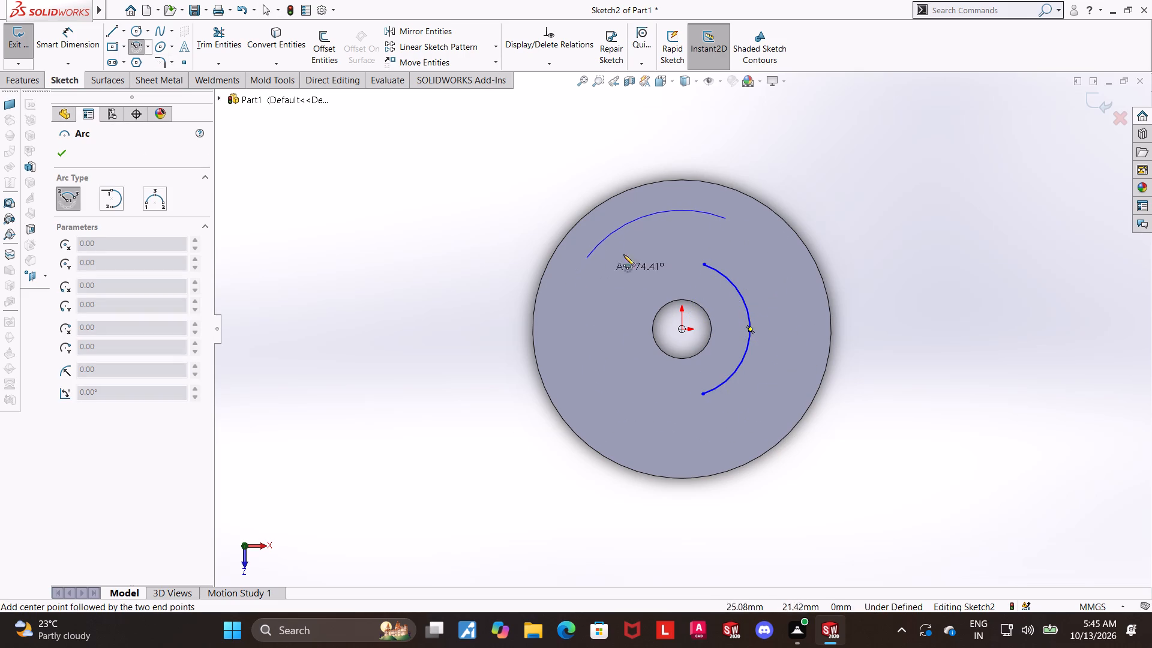
pyautogui.click(683, 446)
pyautogui.press('Escape')
pyautogui.press('Escape')
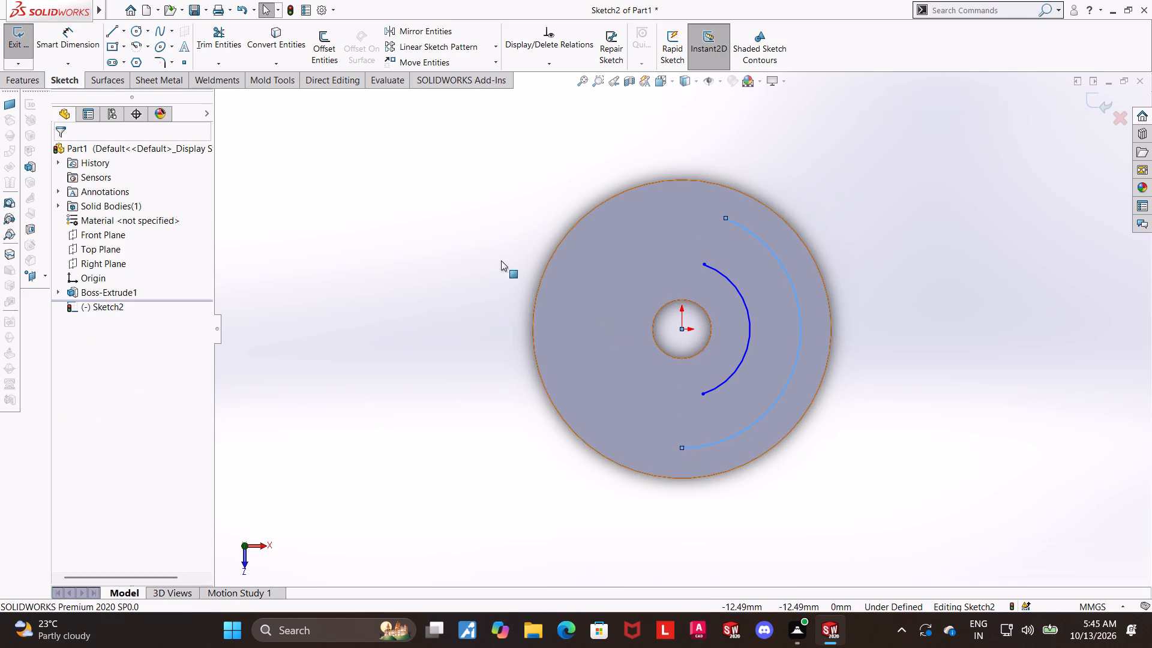
pyautogui.press('Escape')
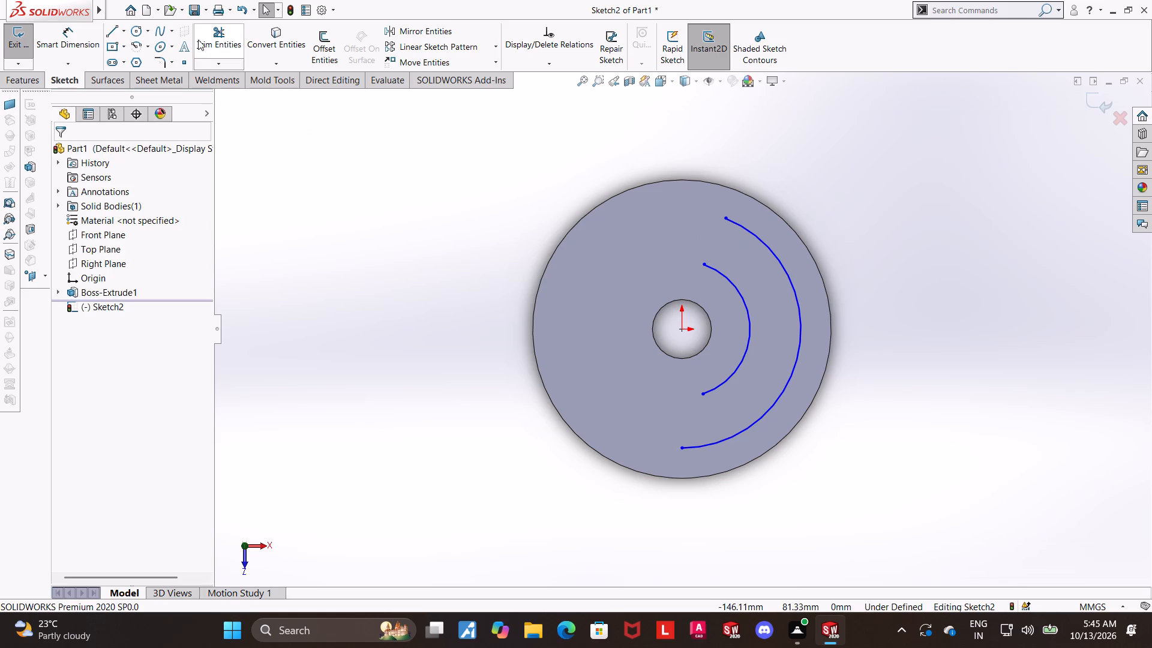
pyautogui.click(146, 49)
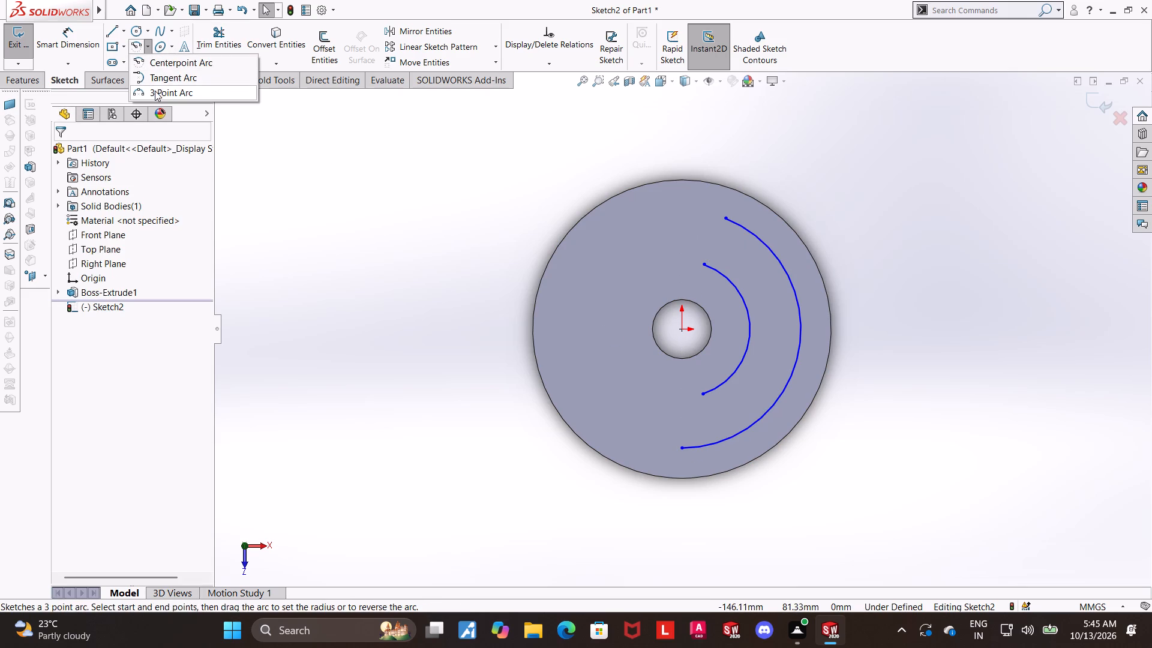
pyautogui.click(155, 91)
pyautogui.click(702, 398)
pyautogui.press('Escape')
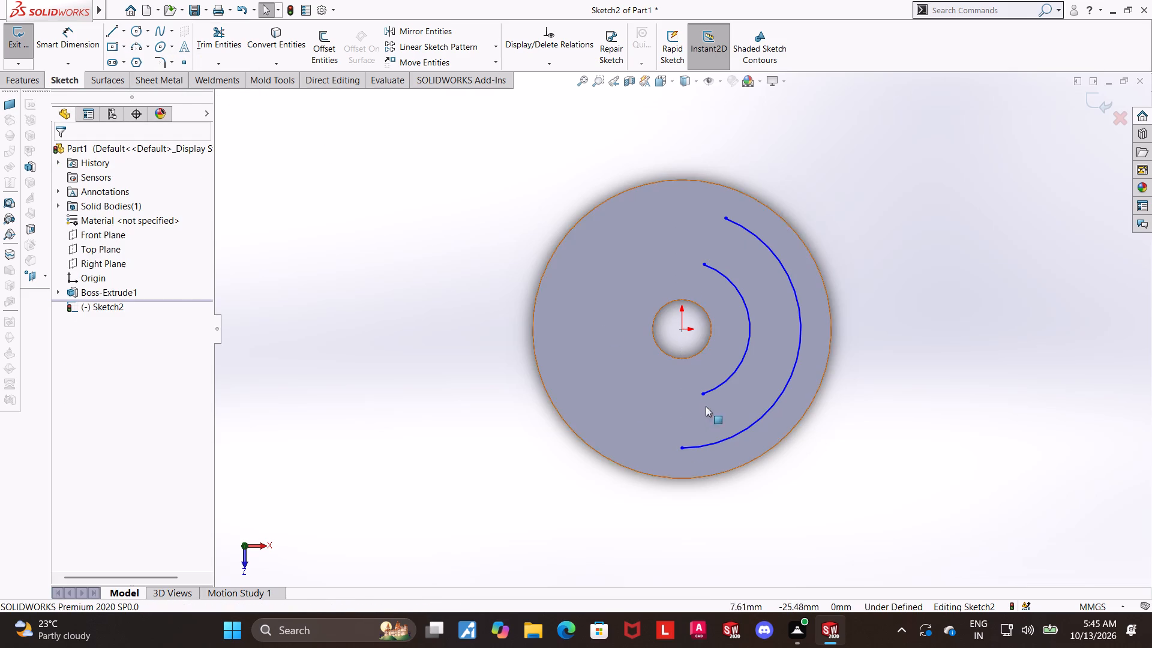
# Join the lower ends of the inner and outer arcs with an outward-bulging 3 Point Arc.
pyautogui.click(142, 50)
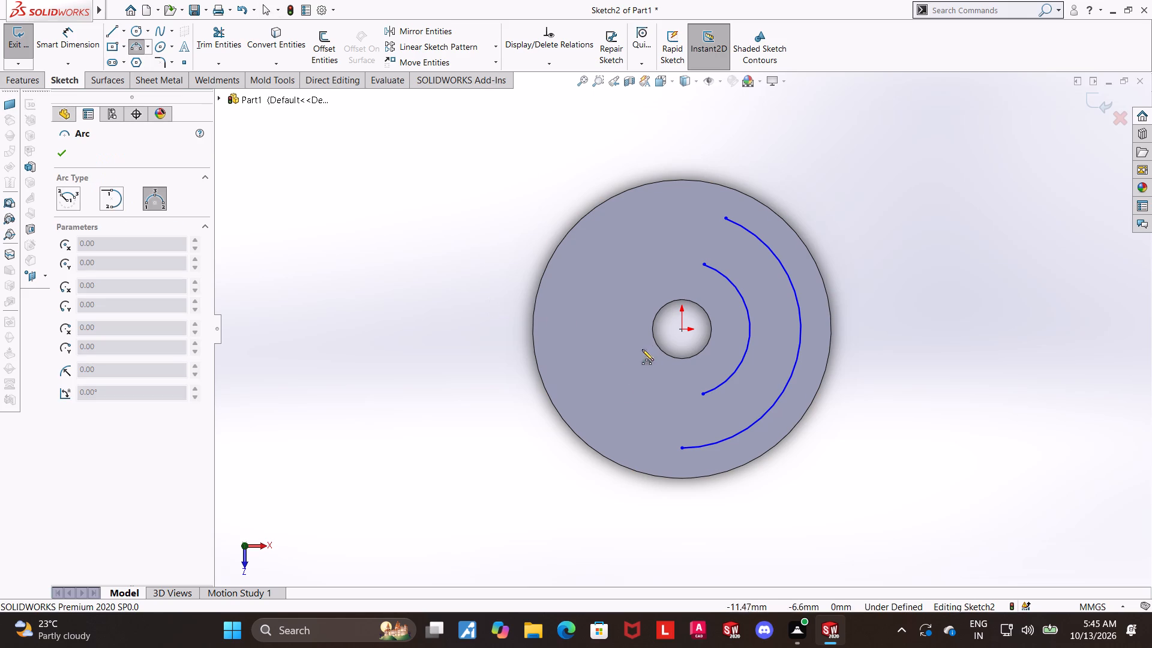
pyautogui.click(700, 393)
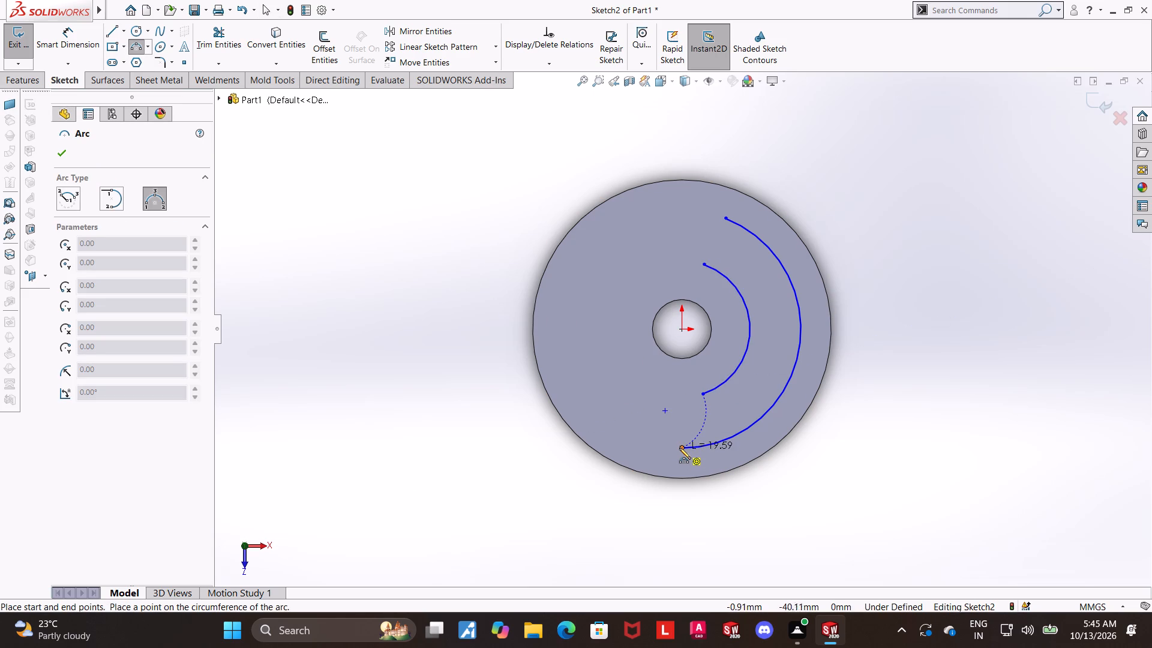
pyautogui.click(679, 447)
pyautogui.click(666, 425)
pyautogui.press('Escape')
pyautogui.press('Escape')
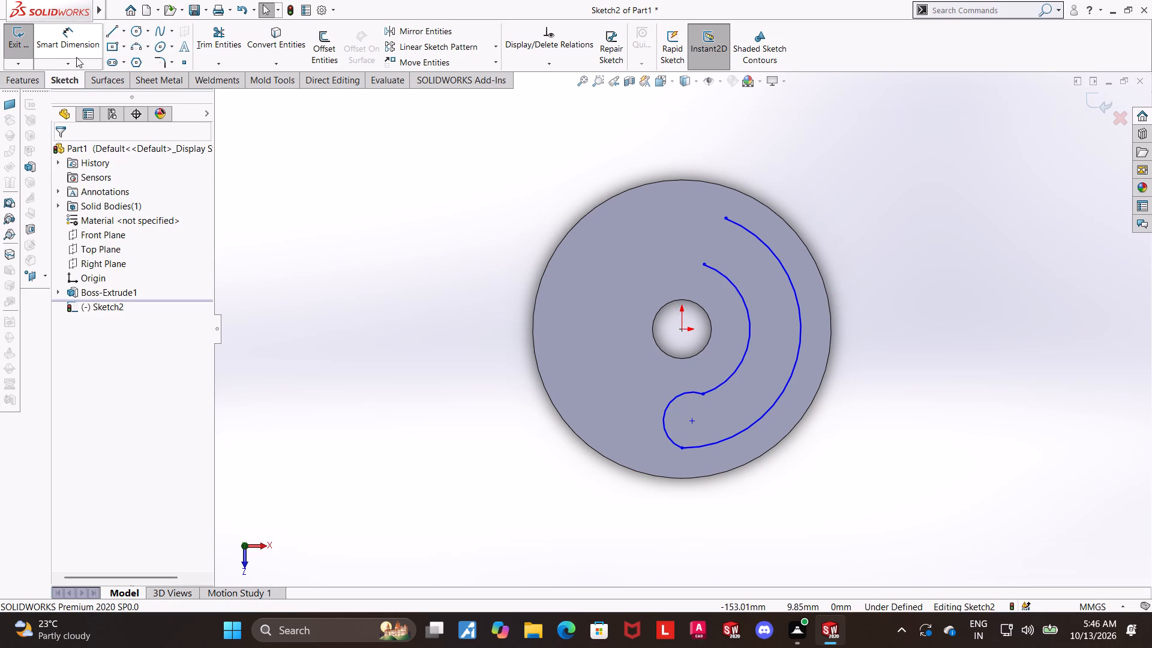
# Join the upper ends of the inner and outer arcs with an outward-bulging 3 Point Arc, closing the curved slot profile.
pyautogui.click(141, 48)
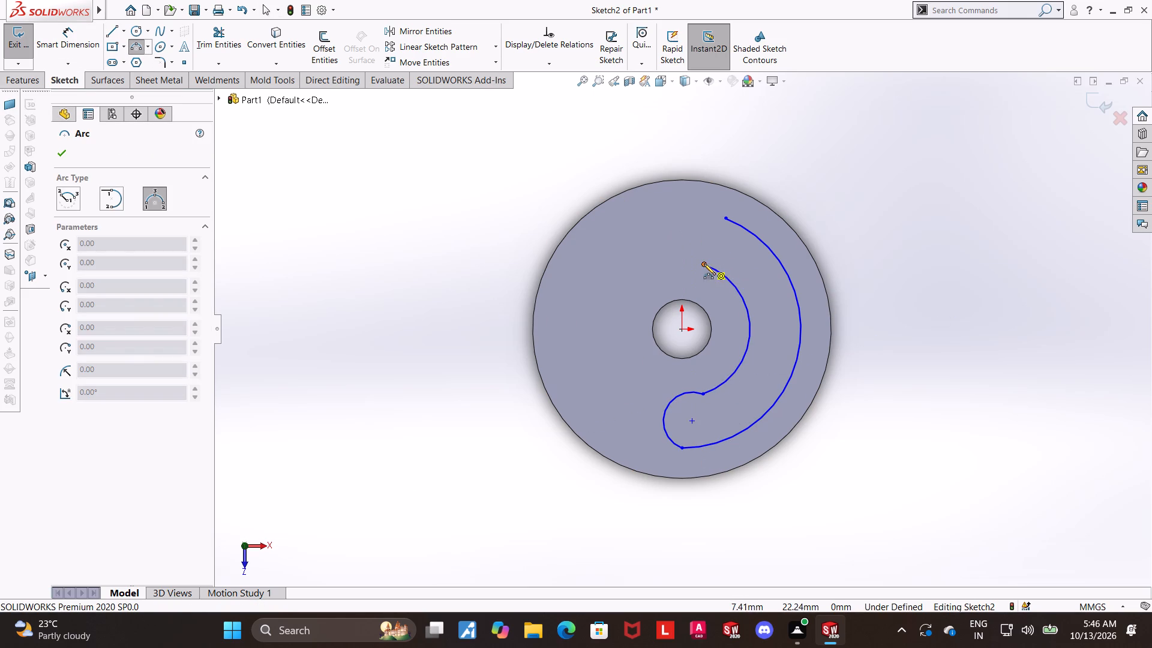
pyautogui.click(704, 263)
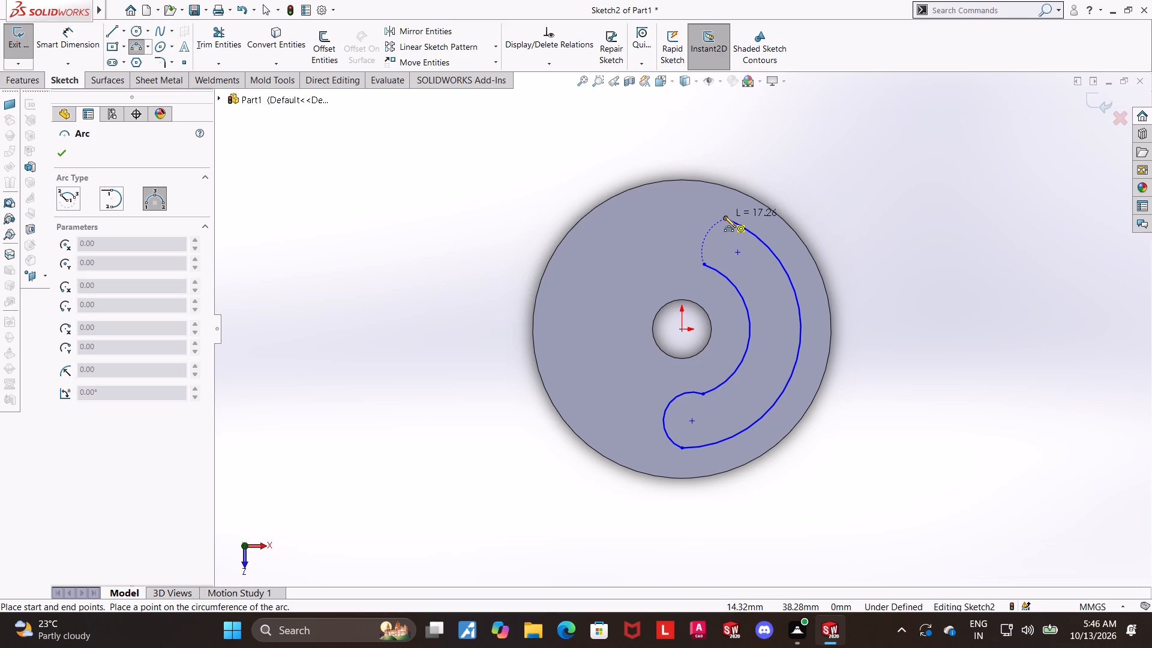
pyautogui.click(724, 216)
pyautogui.click(706, 216)
pyautogui.press('Escape')
pyautogui.press('Escape')
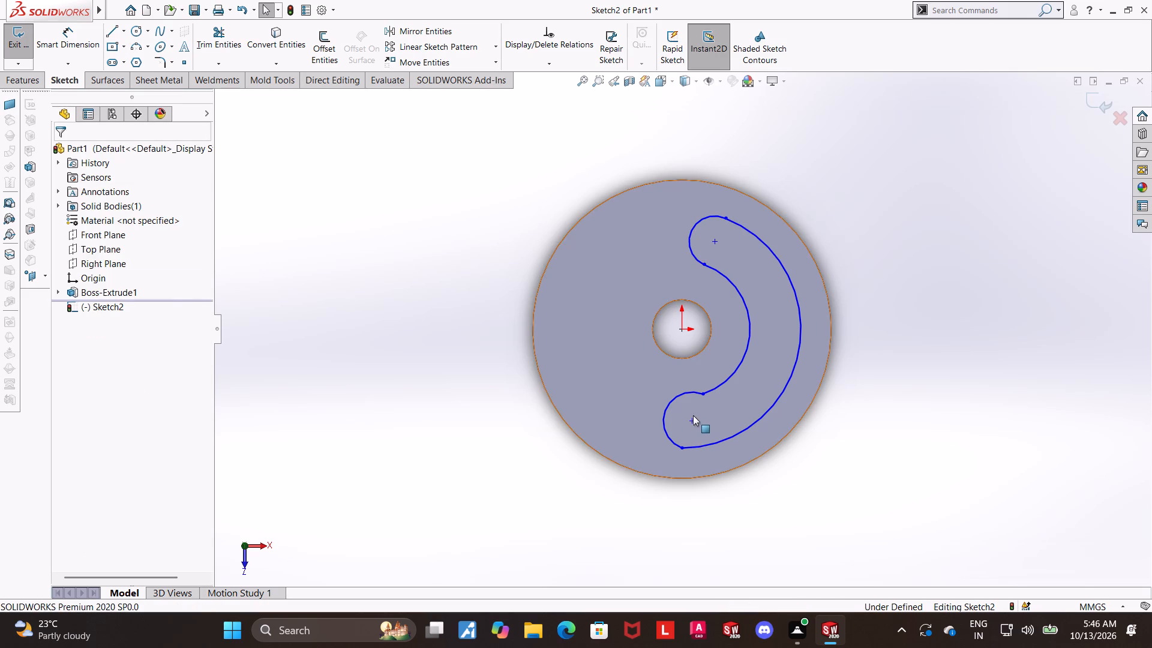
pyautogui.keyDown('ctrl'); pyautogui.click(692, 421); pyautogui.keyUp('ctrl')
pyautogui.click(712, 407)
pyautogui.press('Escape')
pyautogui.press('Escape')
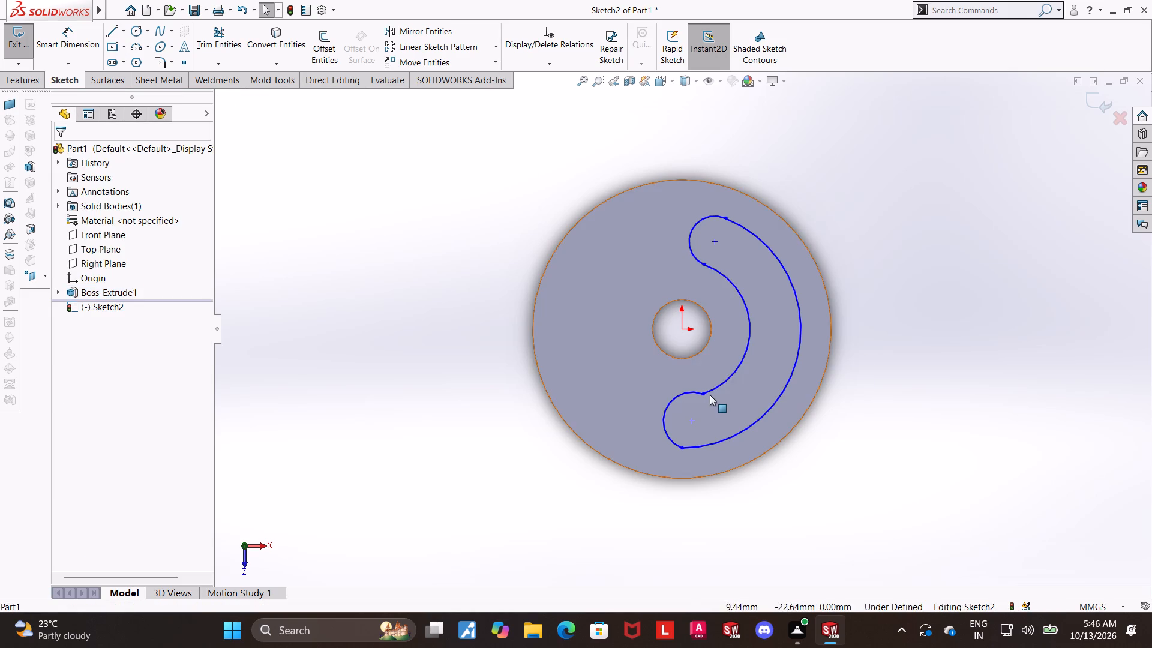
# Make the slot's lower end arc tangent to both the inner and the outer arc.
pyautogui.click(710, 389)
pyautogui.keyDown('ctrl'); pyautogui.click(692, 394); pyautogui.keyUp('ctrl')
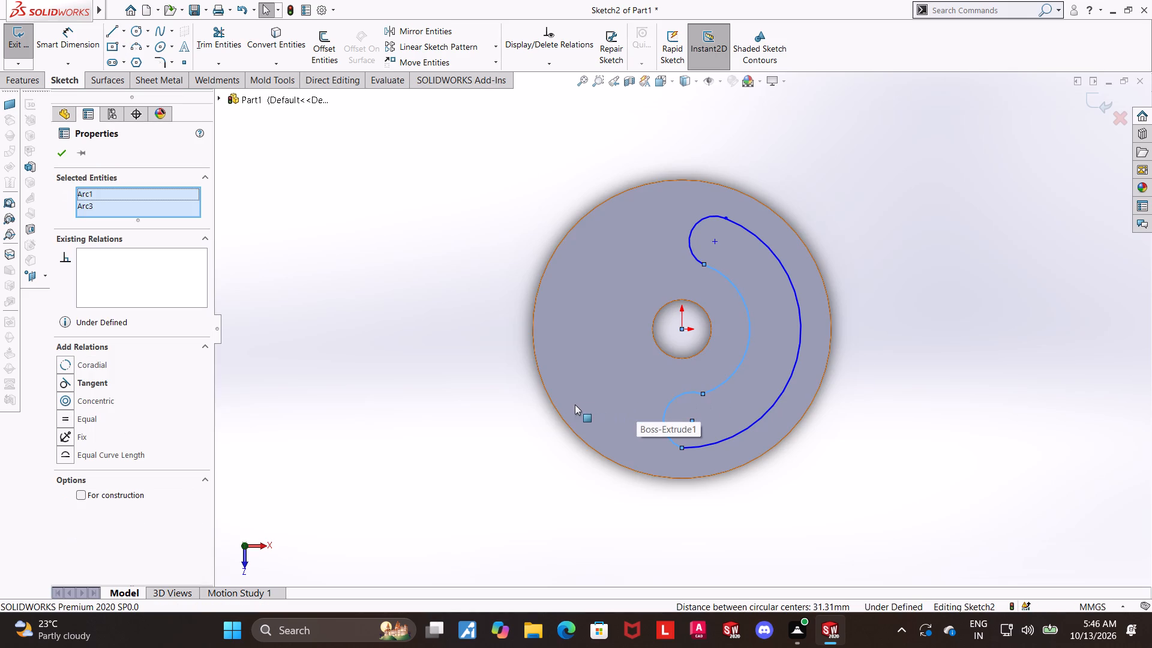
pyautogui.click(68, 380)
pyautogui.press('Escape')
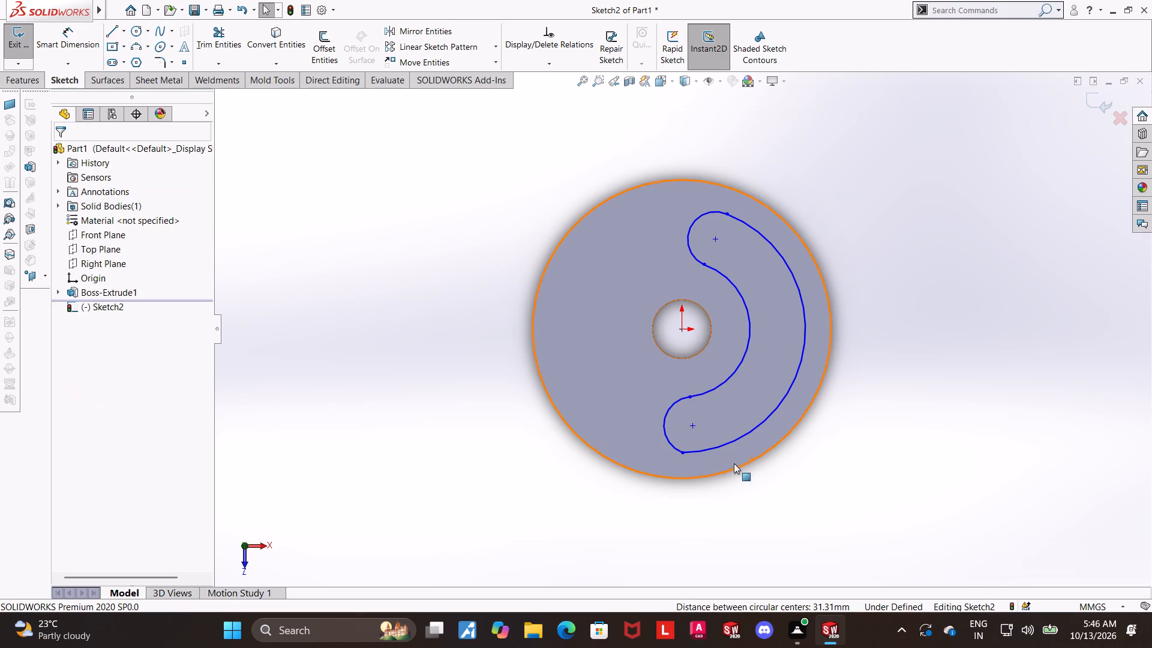
pyautogui.click(699, 448)
pyautogui.keyDown('ctrl'); pyautogui.click(670, 441); pyautogui.keyUp('ctrl')
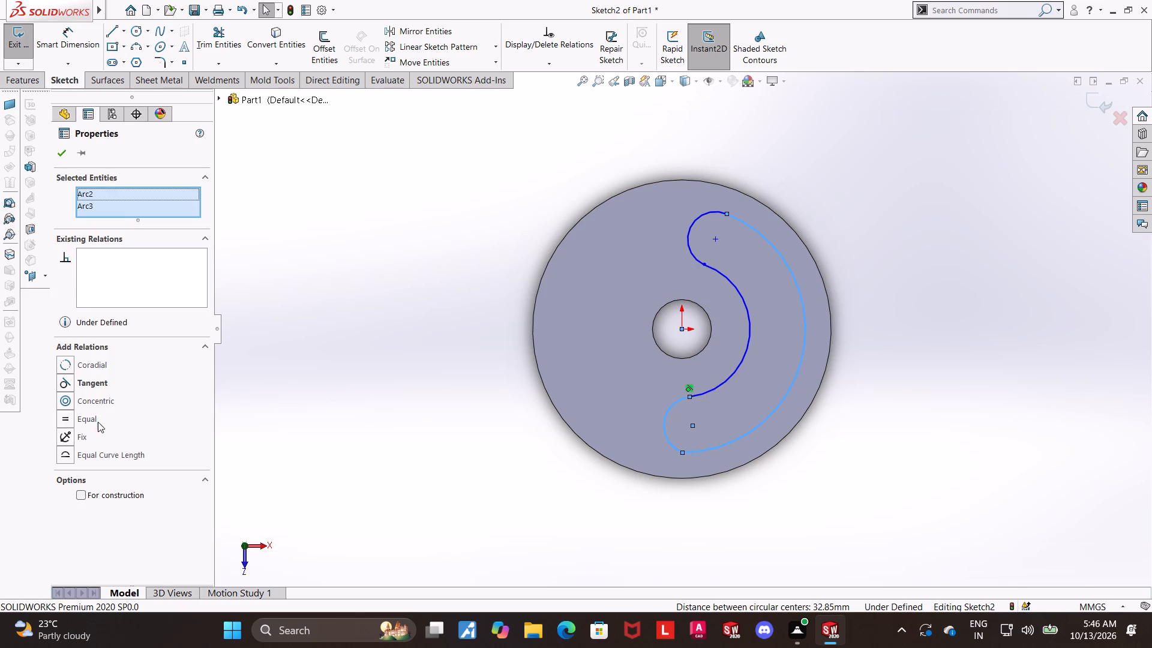
pyautogui.click(70, 383)
pyautogui.press('Escape')
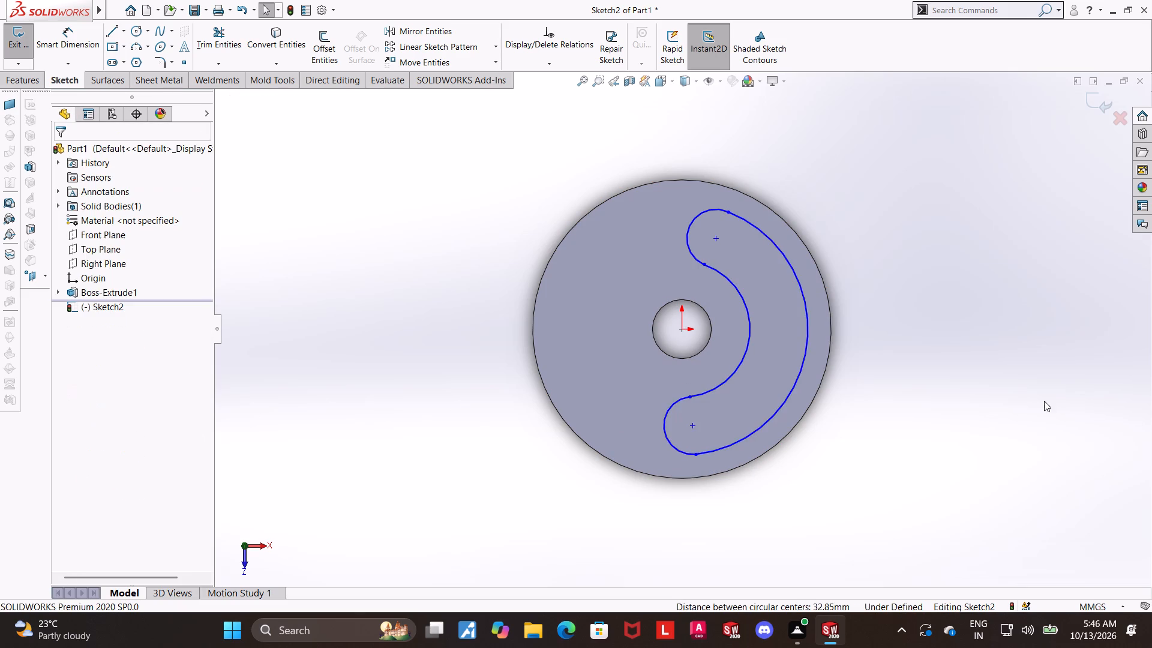
# Dimension the slot's outer arc with a radius of 43 mm.
pyautogui.scroll(3, 1015, 399)
pyautogui.scroll(-2, 815, 355)
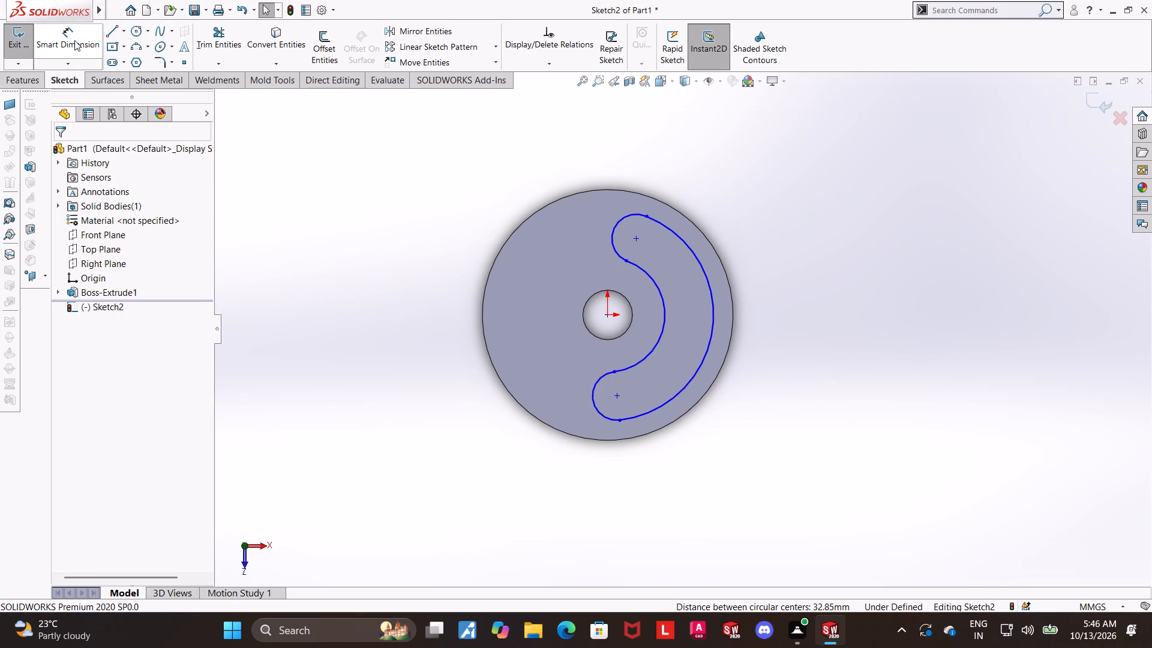
pyautogui.click(74, 40)
pyautogui.scroll(2, 380, 158)
pyautogui.scroll(-2, 408, 166)
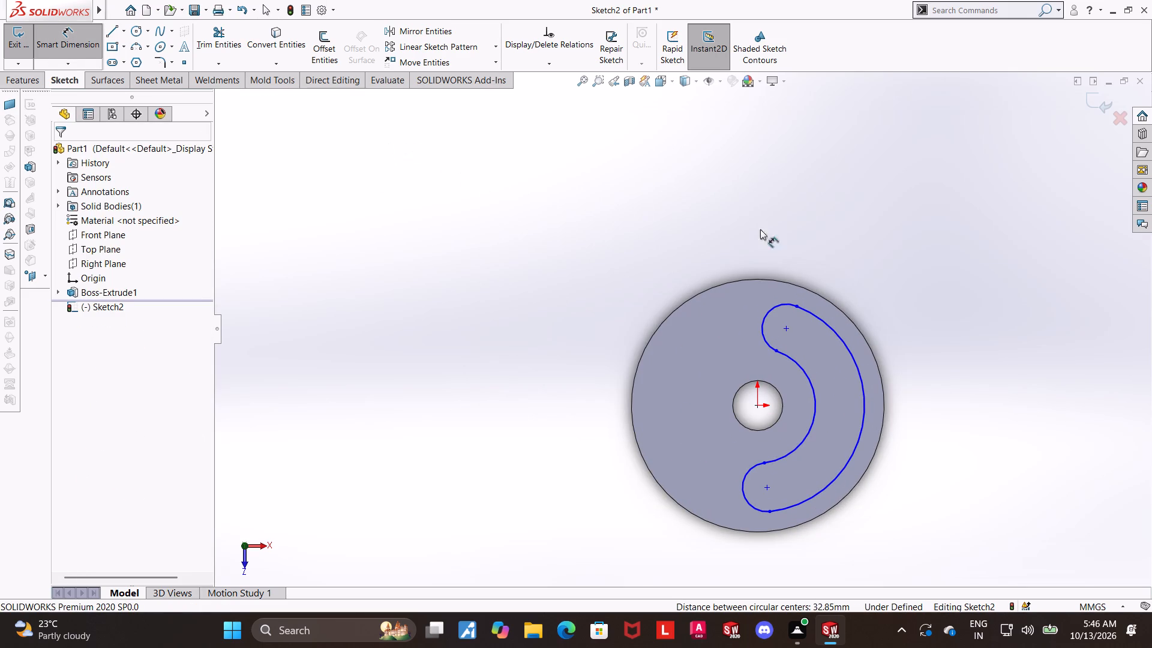
pyautogui.click(840, 337)
pyautogui.click(880, 325)
pyautogui.write('43')
pyautogui.press('Return')
pyautogui.press('Escape')
pyautogui.press('Escape')
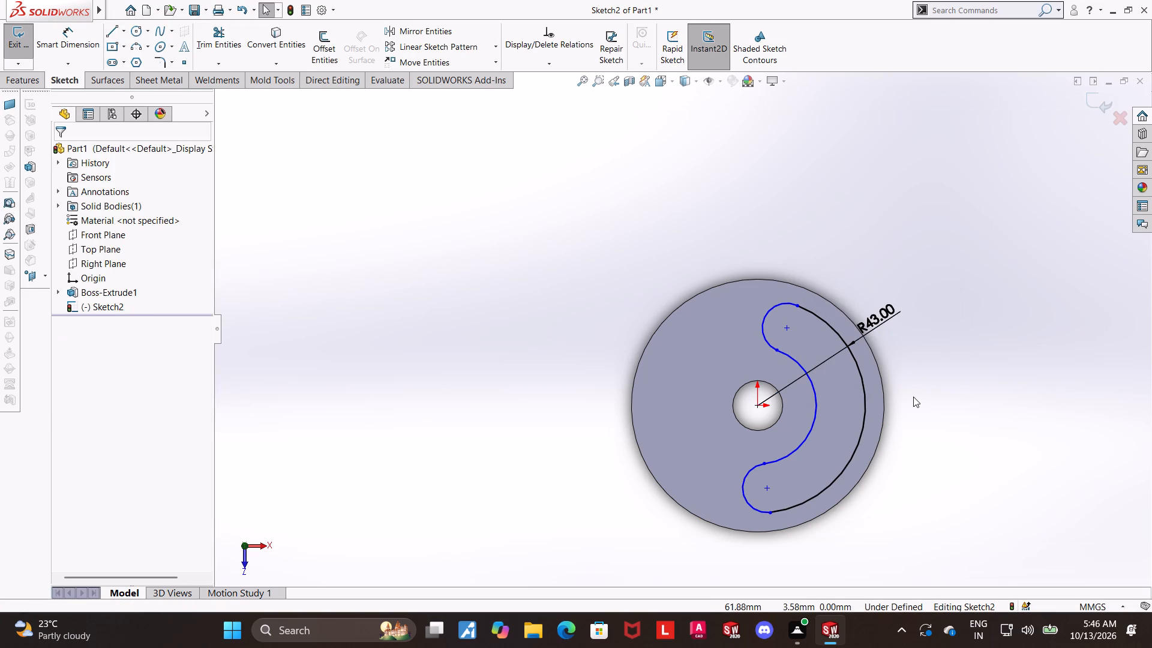
# Dimension the distance between the slot's inner and outer arcs as 22 mm.
pyautogui.scroll(1, 913, 397)
pyautogui.scroll(-1, 780, 385)
pyautogui.scroll(1, 865, 406)
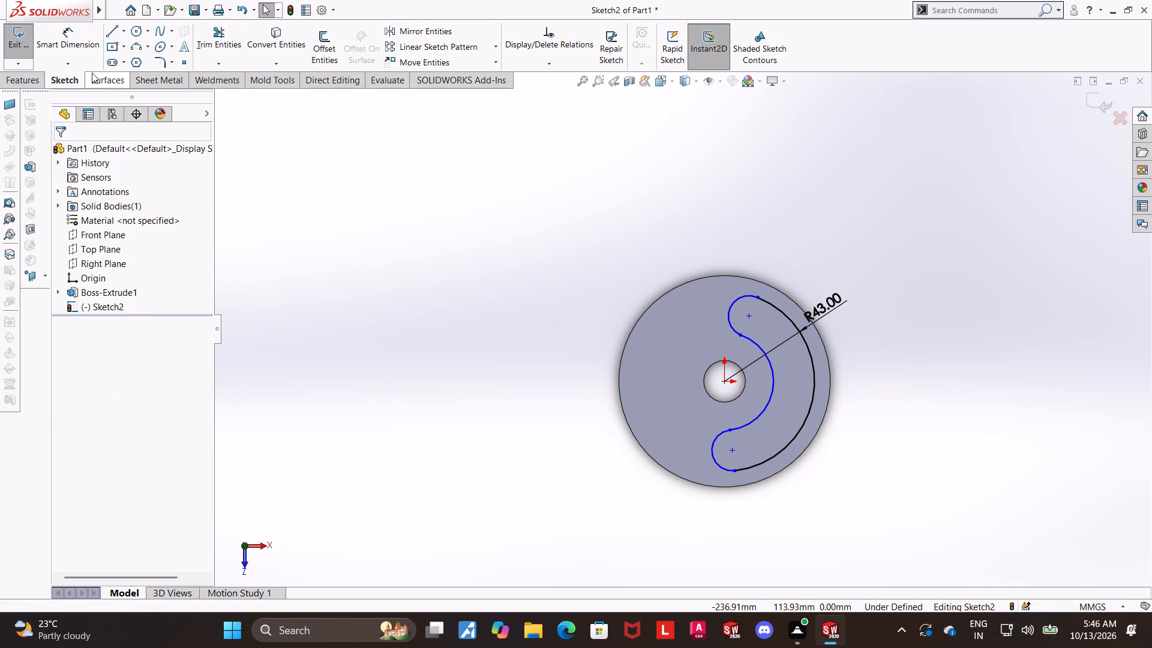
pyautogui.click(85, 55)
pyautogui.click(773, 378)
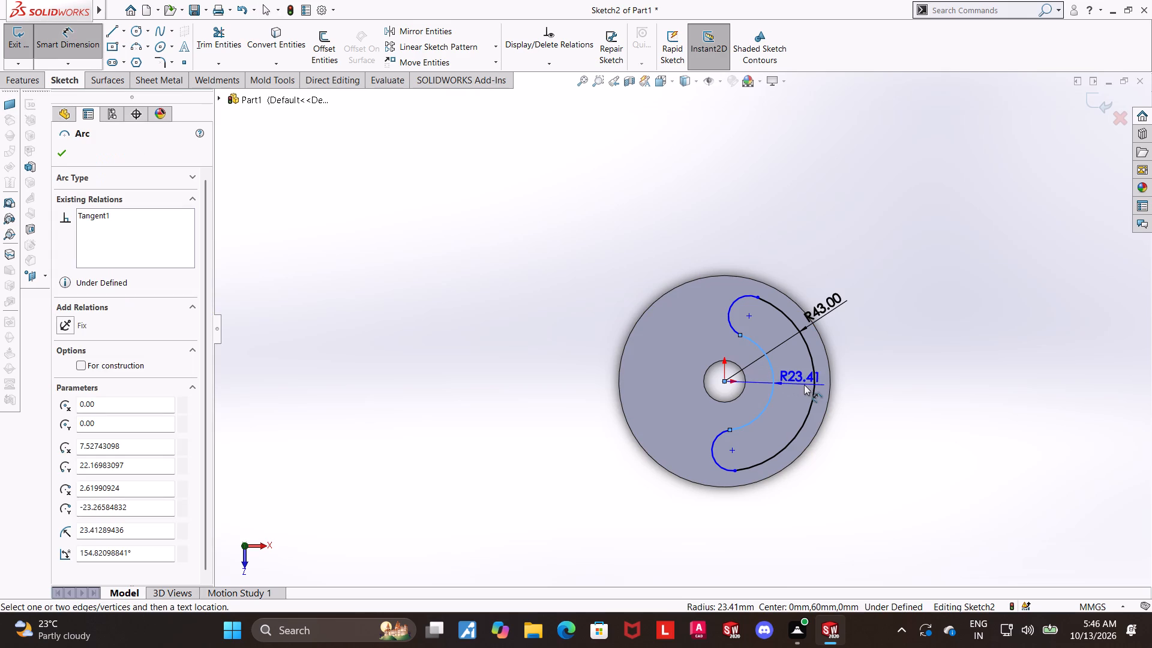
pyautogui.click(812, 389)
pyautogui.click(802, 392)
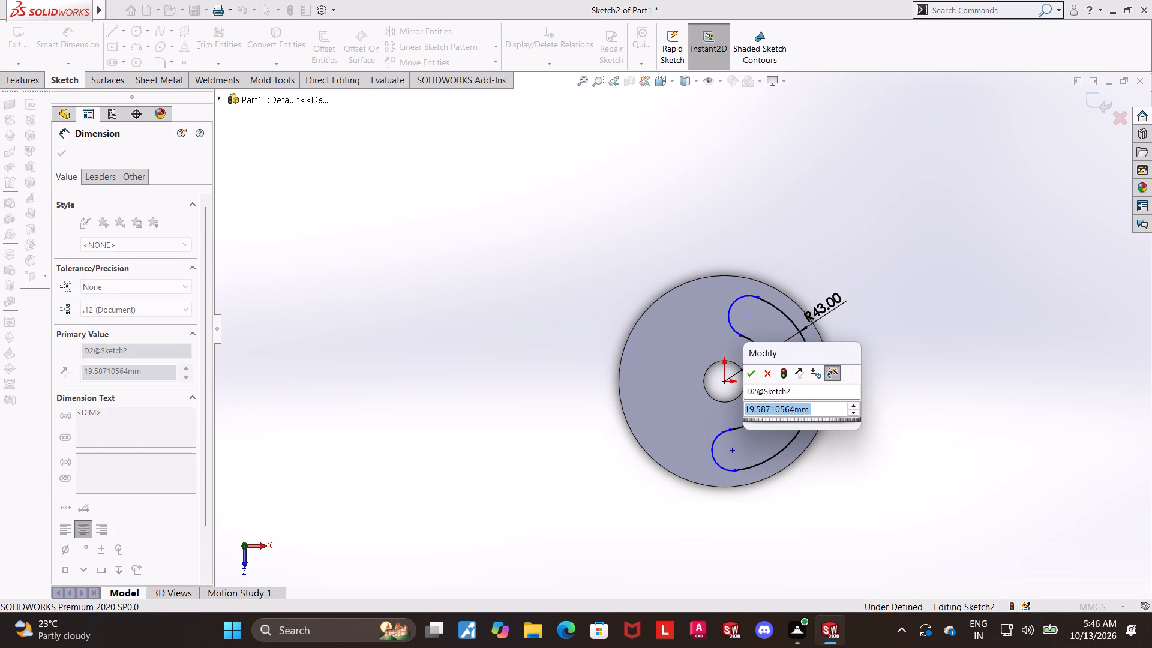
pyautogui.write('22')
pyautogui.press('Return')
pyautogui.press('Escape')
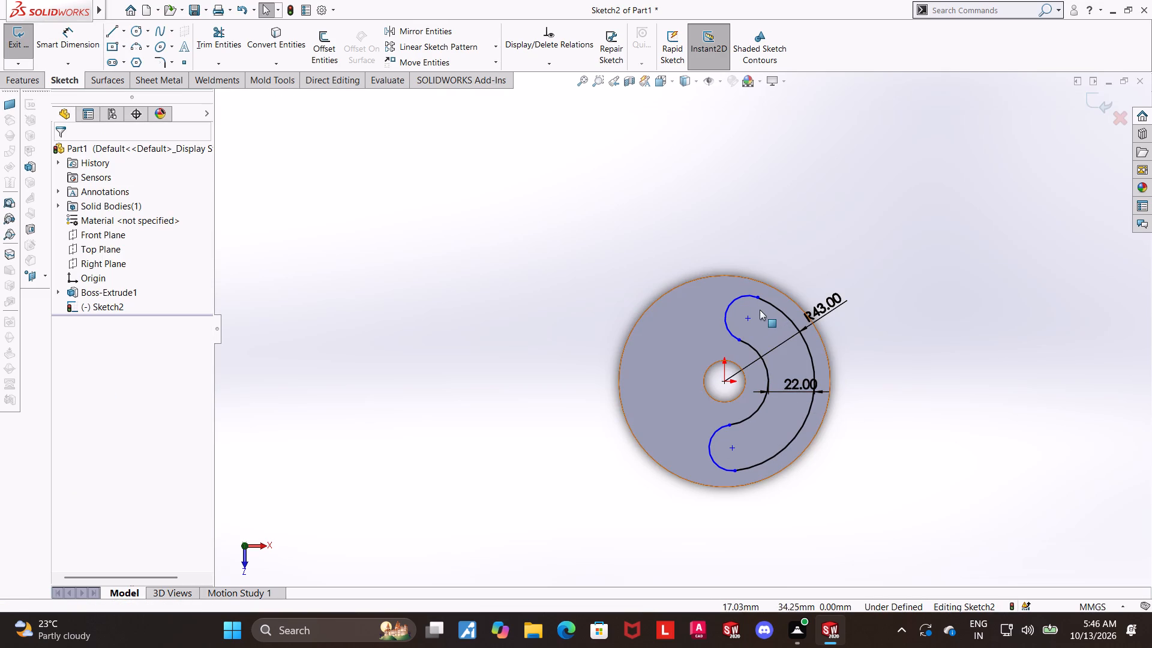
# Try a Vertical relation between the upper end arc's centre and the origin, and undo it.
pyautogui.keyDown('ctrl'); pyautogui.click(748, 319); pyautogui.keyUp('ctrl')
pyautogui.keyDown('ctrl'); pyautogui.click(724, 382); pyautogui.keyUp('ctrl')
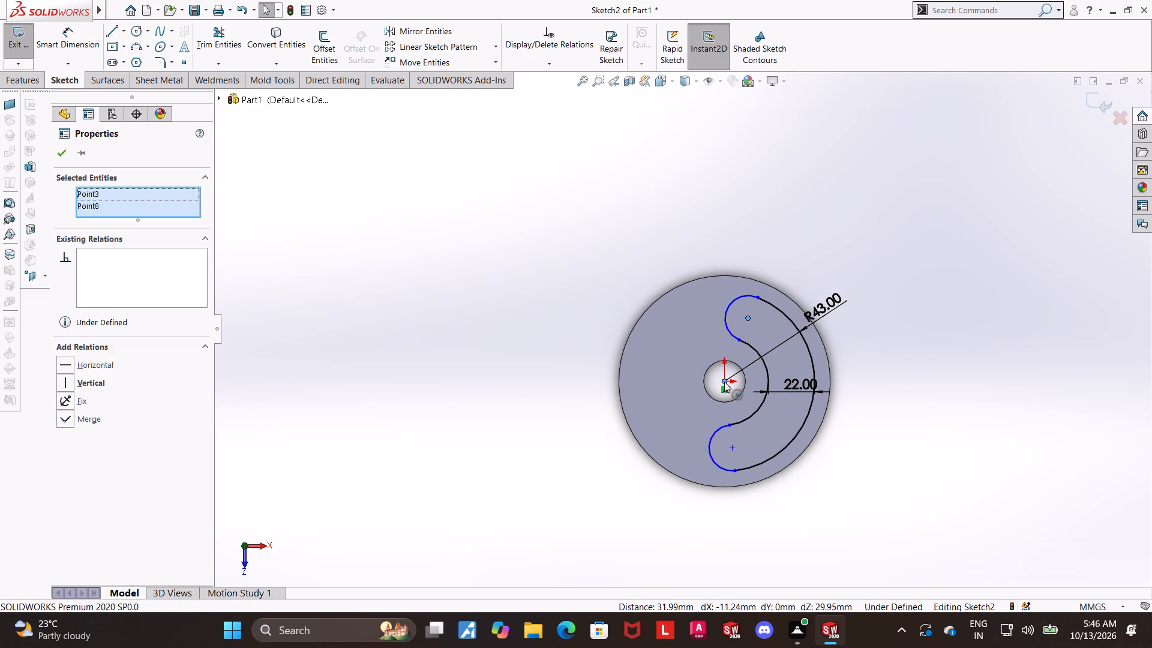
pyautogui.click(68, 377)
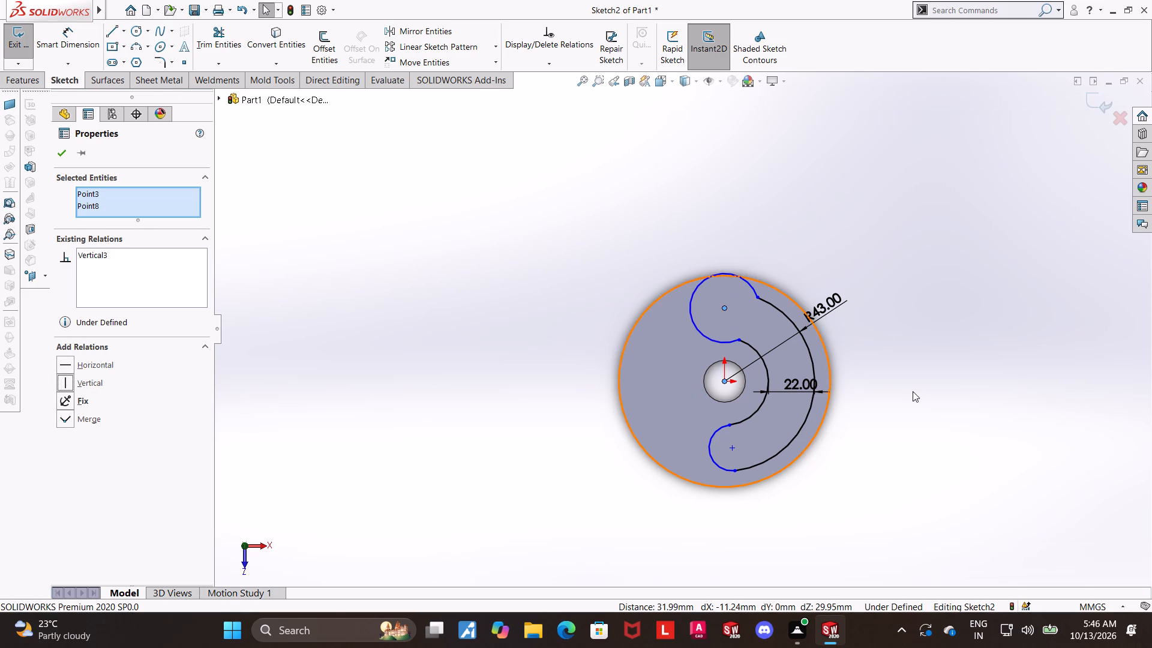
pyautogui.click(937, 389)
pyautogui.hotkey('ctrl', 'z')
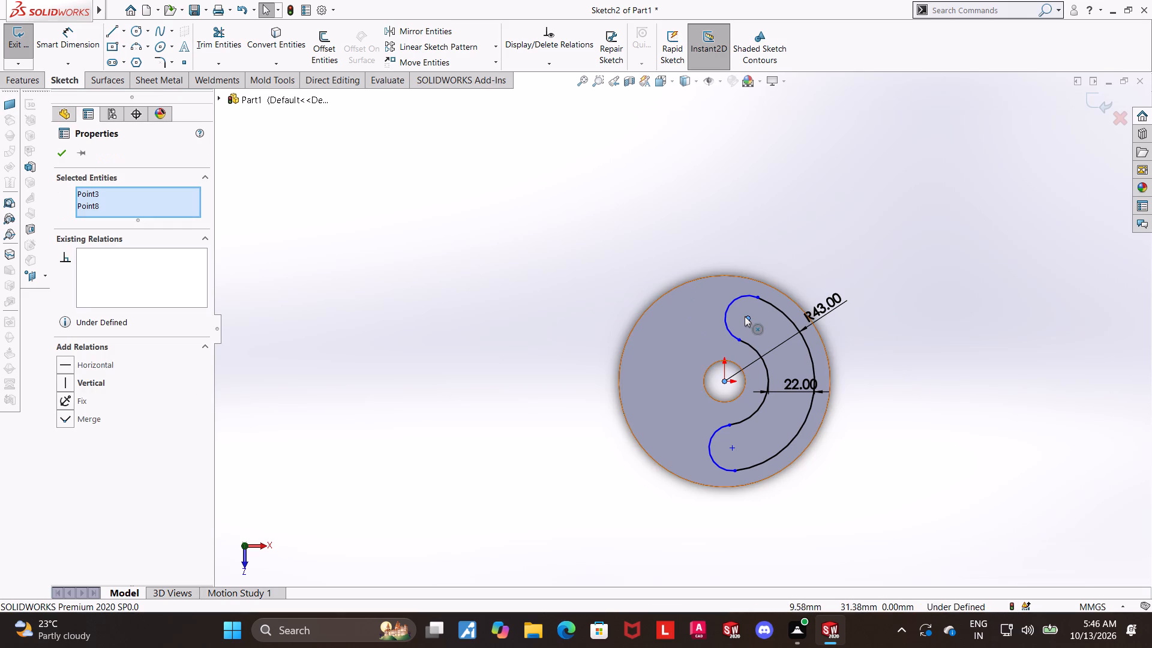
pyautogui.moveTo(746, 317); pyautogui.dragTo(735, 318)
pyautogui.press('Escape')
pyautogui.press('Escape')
# Add Vertical relations aligning the upper endpoints of the outer and inner arcs with the origin.
pyautogui.click(761, 295)
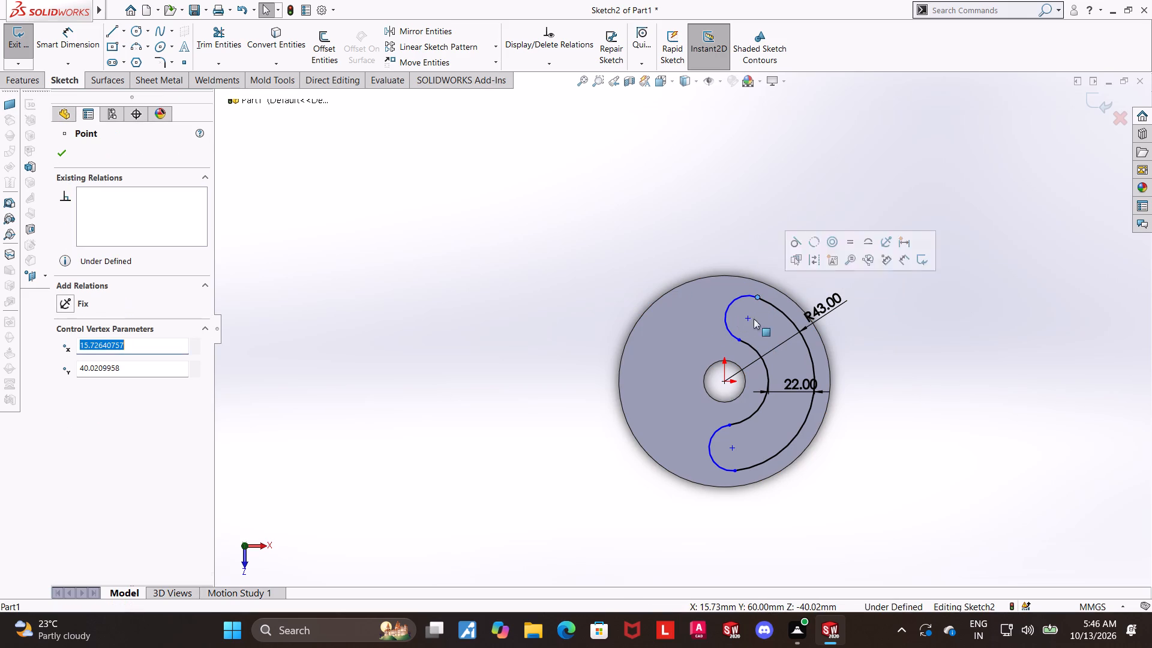
pyautogui.keyDown('ctrl'); pyautogui.click(725, 385); pyautogui.keyUp('ctrl')
pyautogui.keyDown('ctrl'); pyautogui.click(724, 383); pyautogui.keyUp('ctrl')
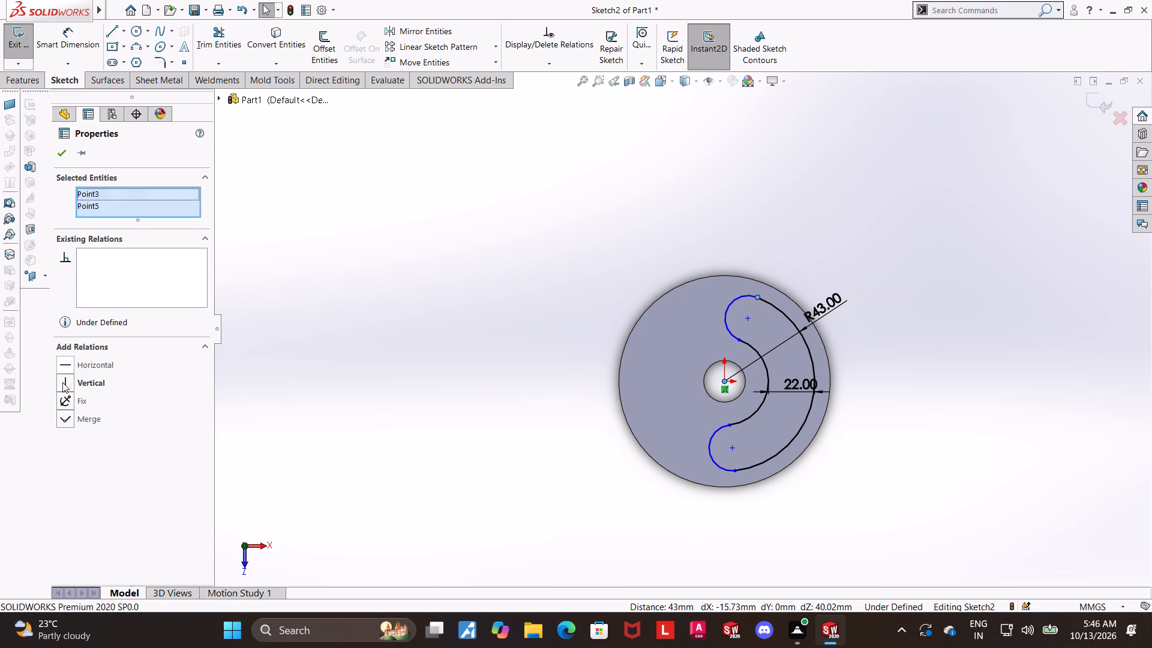
pyautogui.click(62, 382)
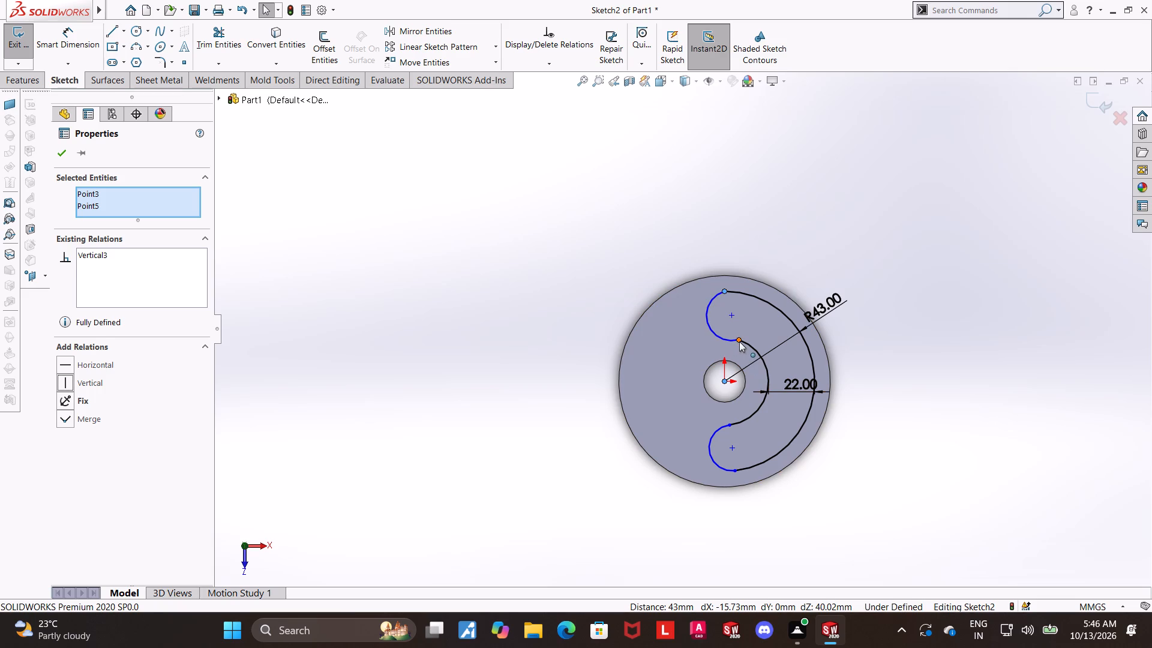
pyautogui.keyDown('ctrl'); pyautogui.click(739, 341); pyautogui.keyUp('ctrl')
pyautogui.keyDown('ctrl'); pyautogui.click(67, 388); pyautogui.keyUp('ctrl')
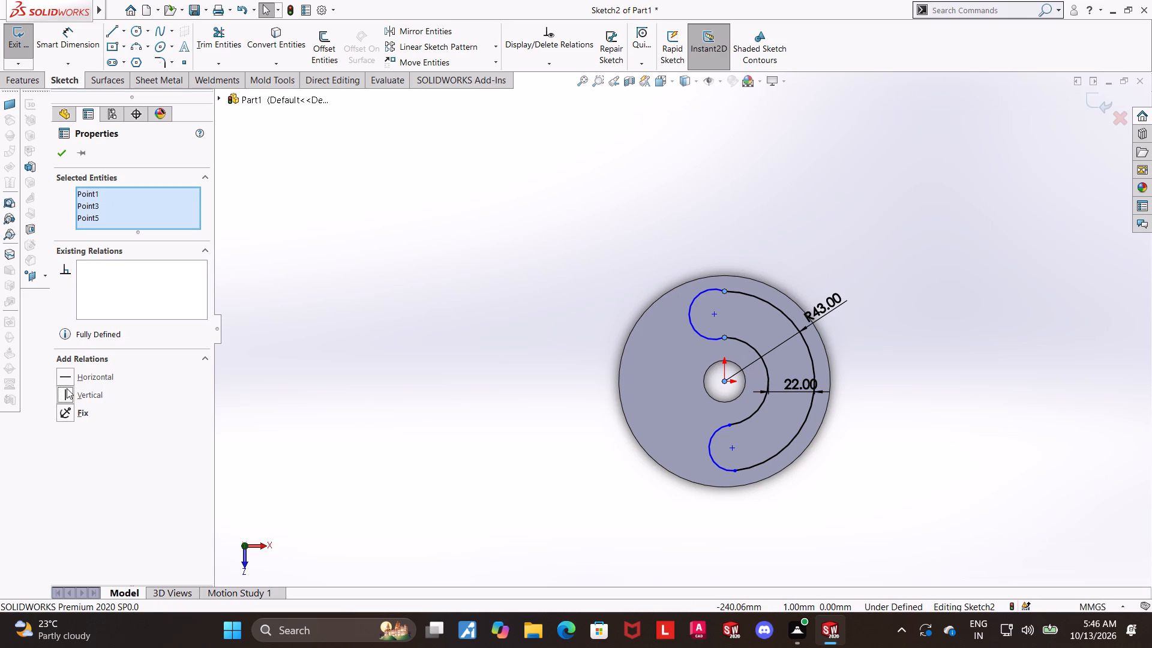
pyautogui.click(1061, 375)
# Add a Vertical relation between the slot's upper end arc centre and the origin.
pyautogui.keyDown('ctrl'); pyautogui.click(715, 313); pyautogui.keyUp('ctrl')
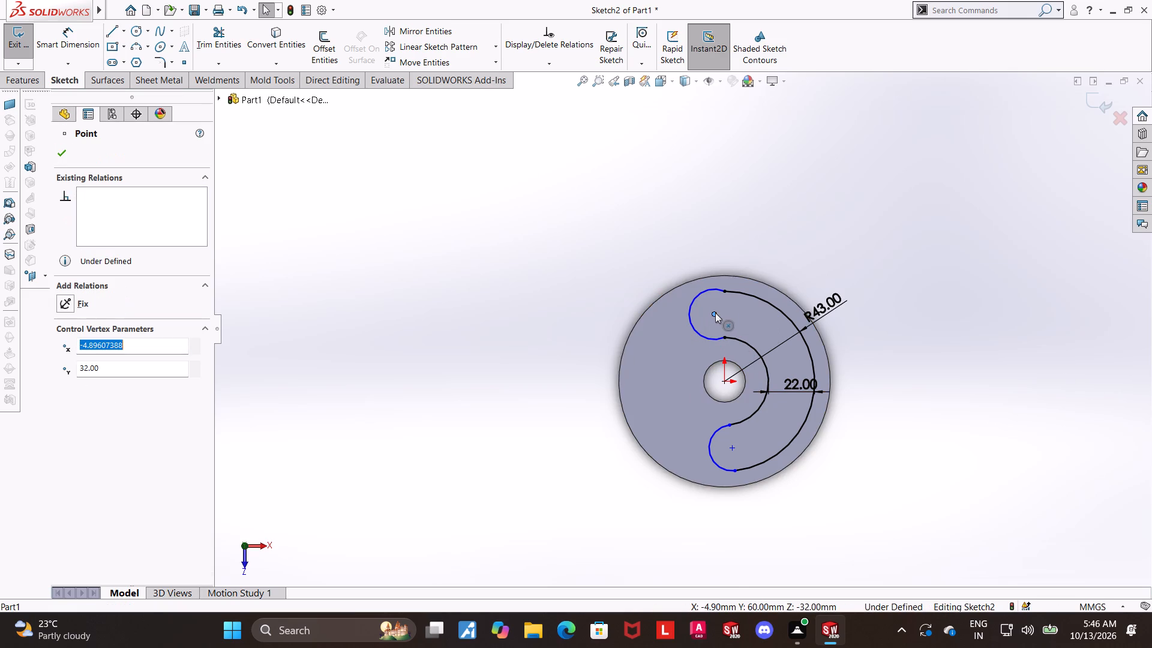
pyautogui.keyDown('ctrl'); pyautogui.click(725, 385); pyautogui.keyUp('ctrl')
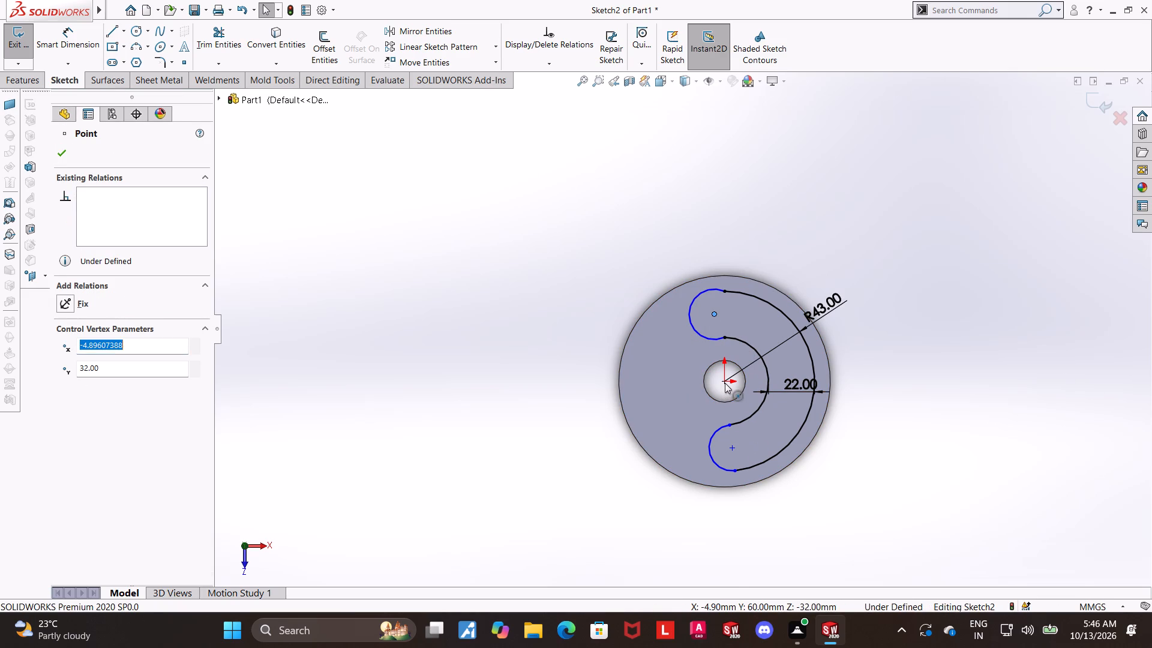
pyautogui.keyDown('ctrl'); pyautogui.click(725, 383); pyautogui.keyUp('ctrl')
pyautogui.click(69, 380)
pyautogui.click(957, 386)
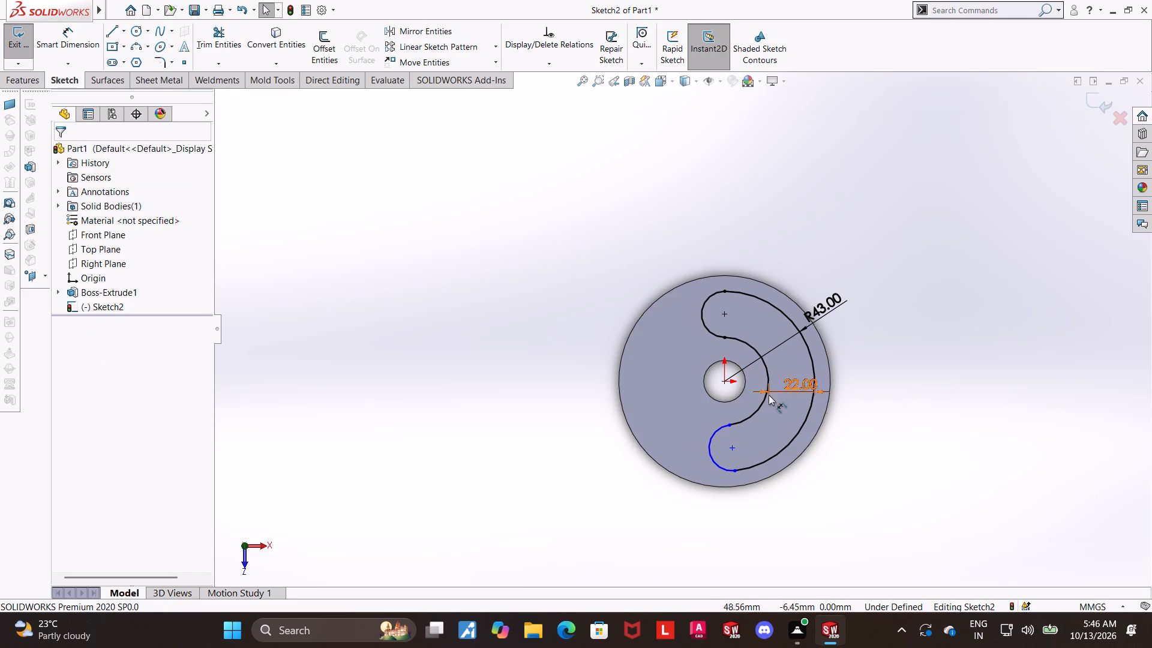
# Add a Vertical relation between the inner arc's lower endpoint and the origin.
pyautogui.keyDown('ctrl'); pyautogui.click(727, 424); pyautogui.keyUp('ctrl')
pyautogui.keyDown('ctrl'); pyautogui.click(725, 383); pyautogui.keyUp('ctrl')
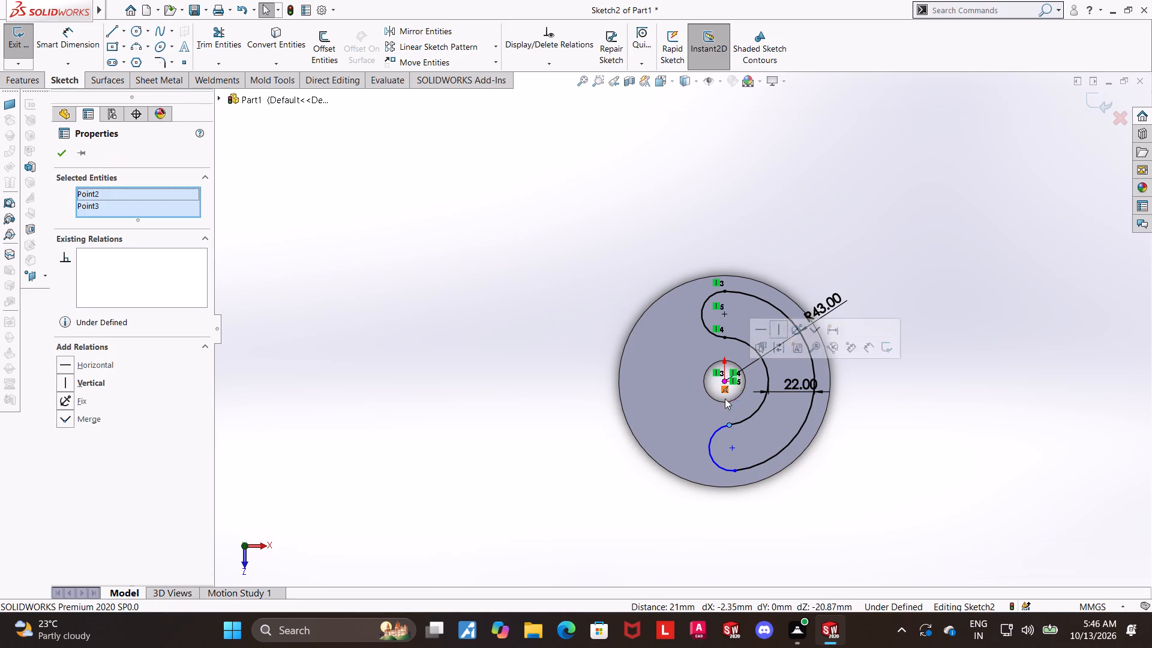
pyautogui.click(70, 383)
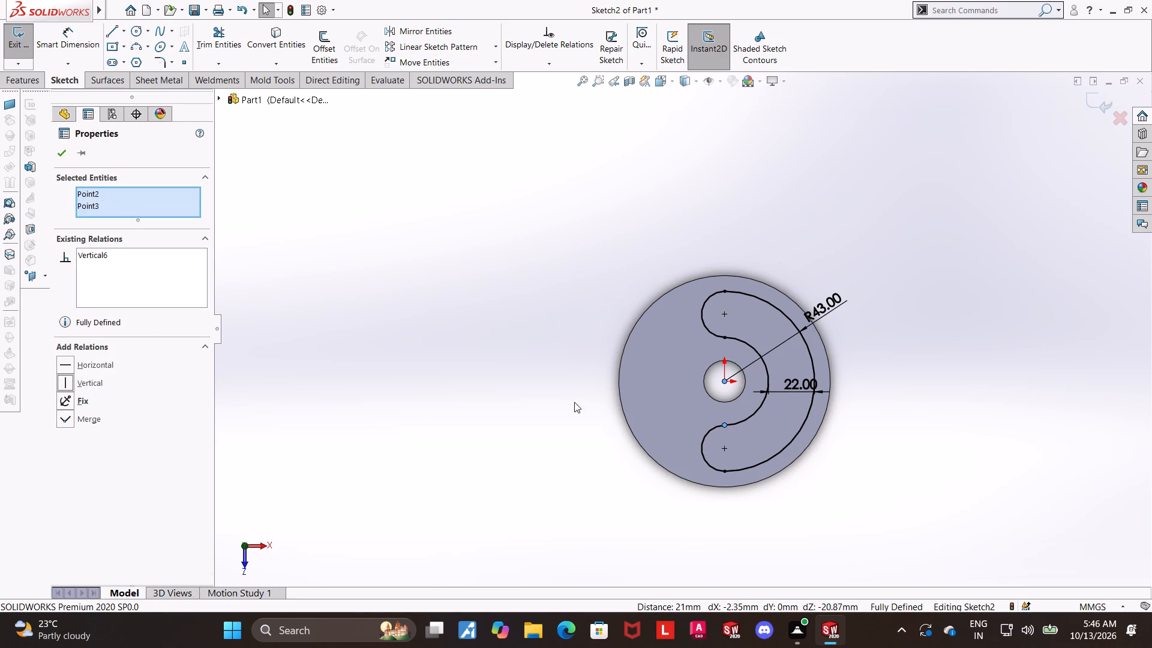
pyautogui.click(968, 451)
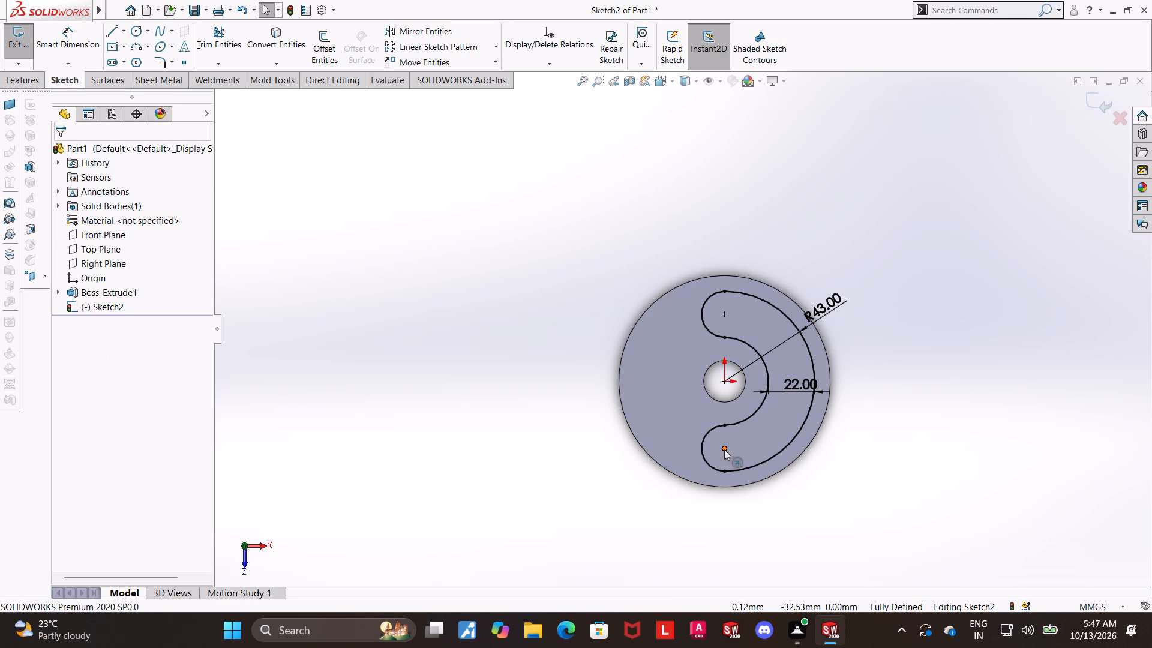
# Align the lower end arc's centre and the outer arc's lower endpoint vertically with the origin, and exit the sketch.
pyautogui.keyDown('ctrl'); pyautogui.click(723, 449); pyautogui.keyUp('ctrl')
pyautogui.keyDown('ctrl'); pyautogui.click(724, 464); pyautogui.keyUp('ctrl')
pyautogui.click(1093, 473)
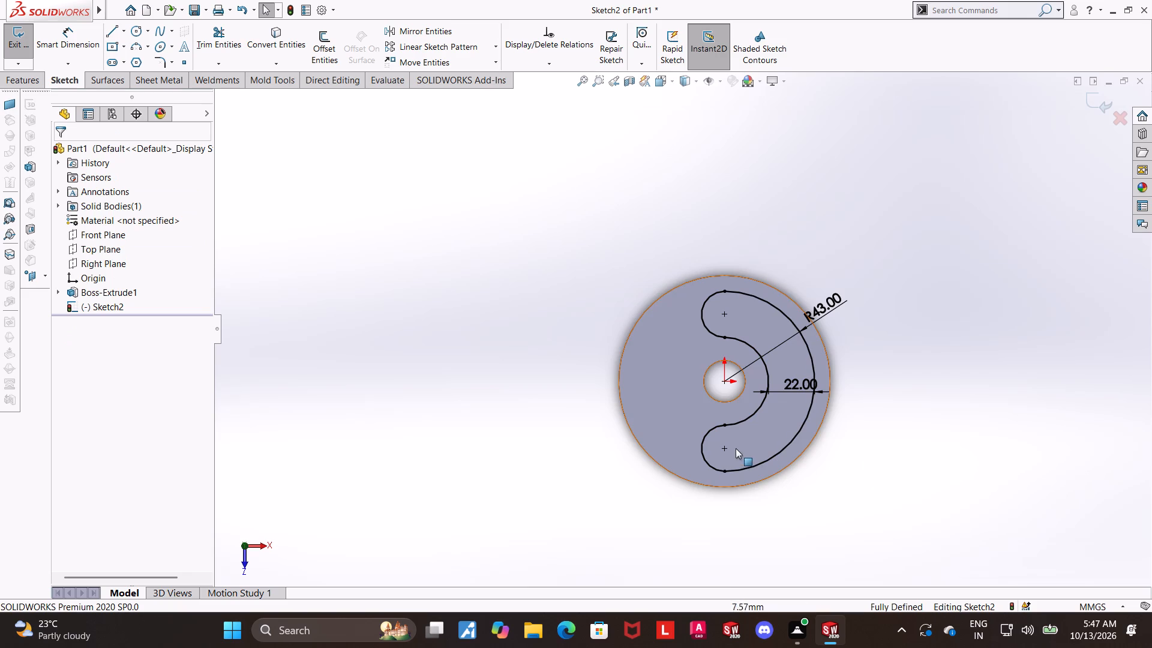
pyautogui.keyDown('ctrl'); pyautogui.click(727, 448); pyautogui.keyUp('ctrl')
pyautogui.keyDown('ctrl'); pyautogui.click(725, 472); pyautogui.keyUp('ctrl')
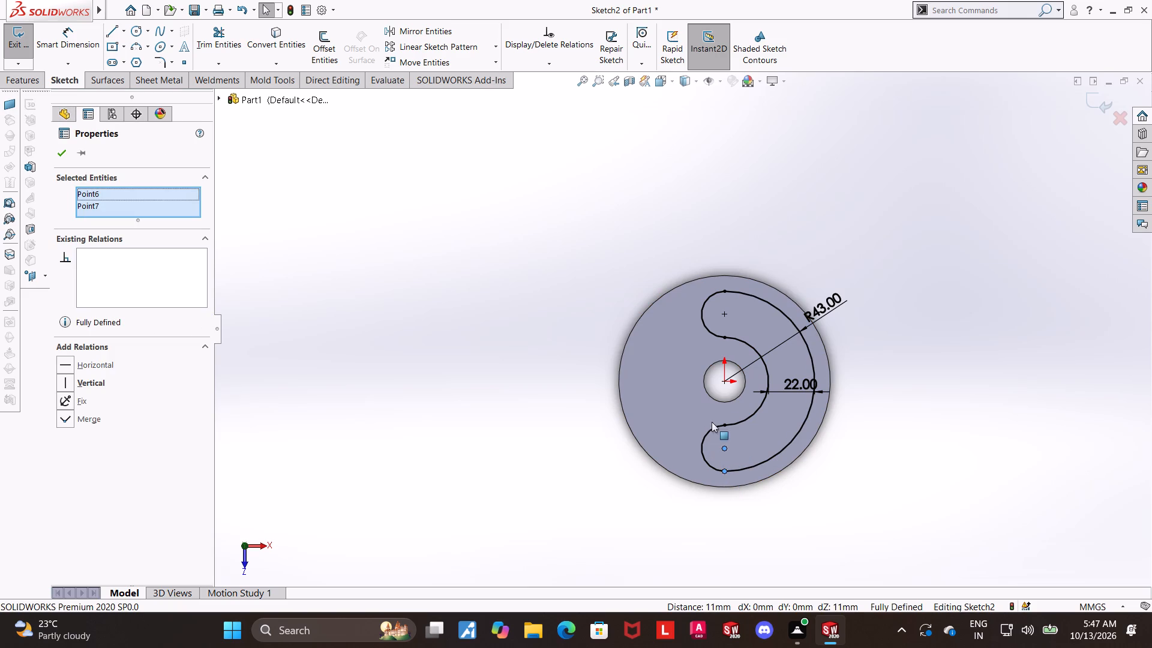
pyautogui.keyDown('ctrl'); pyautogui.click(725, 383); pyautogui.keyUp('ctrl')
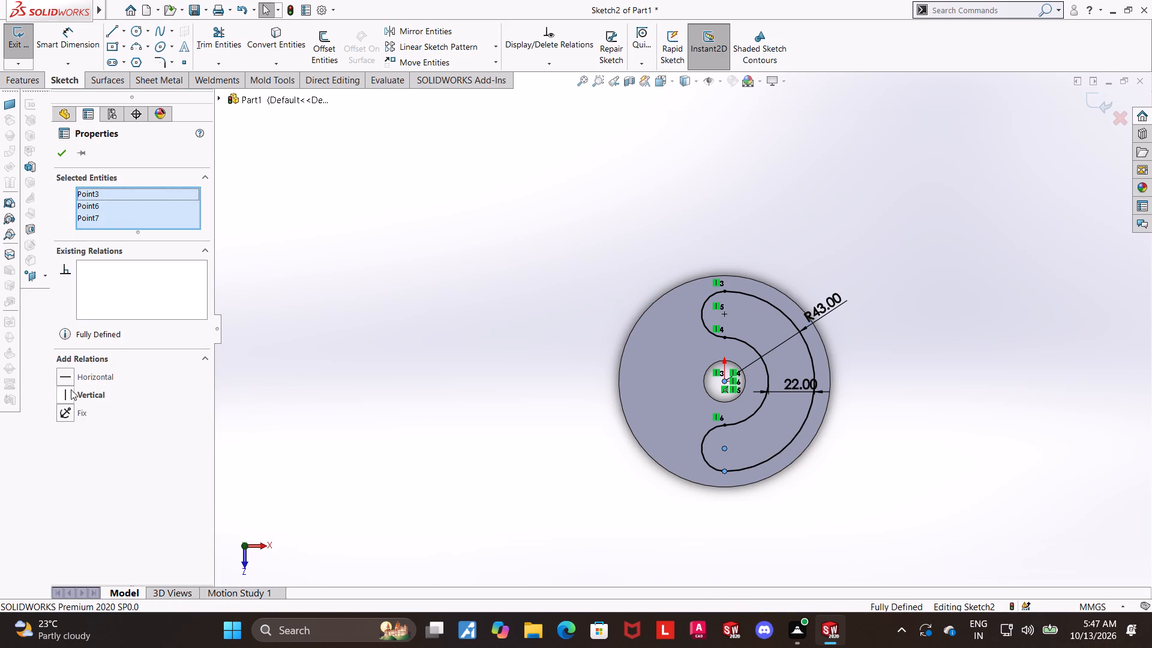
pyautogui.click(71, 389)
pyautogui.click(950, 389)
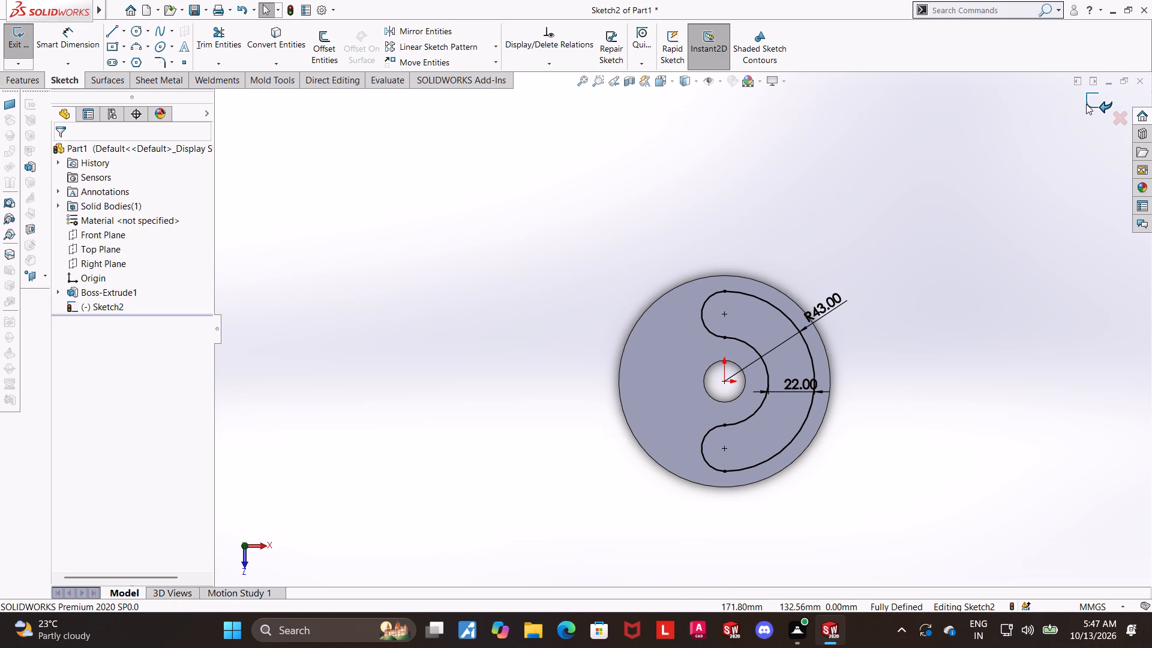
pyautogui.click(1086, 104)
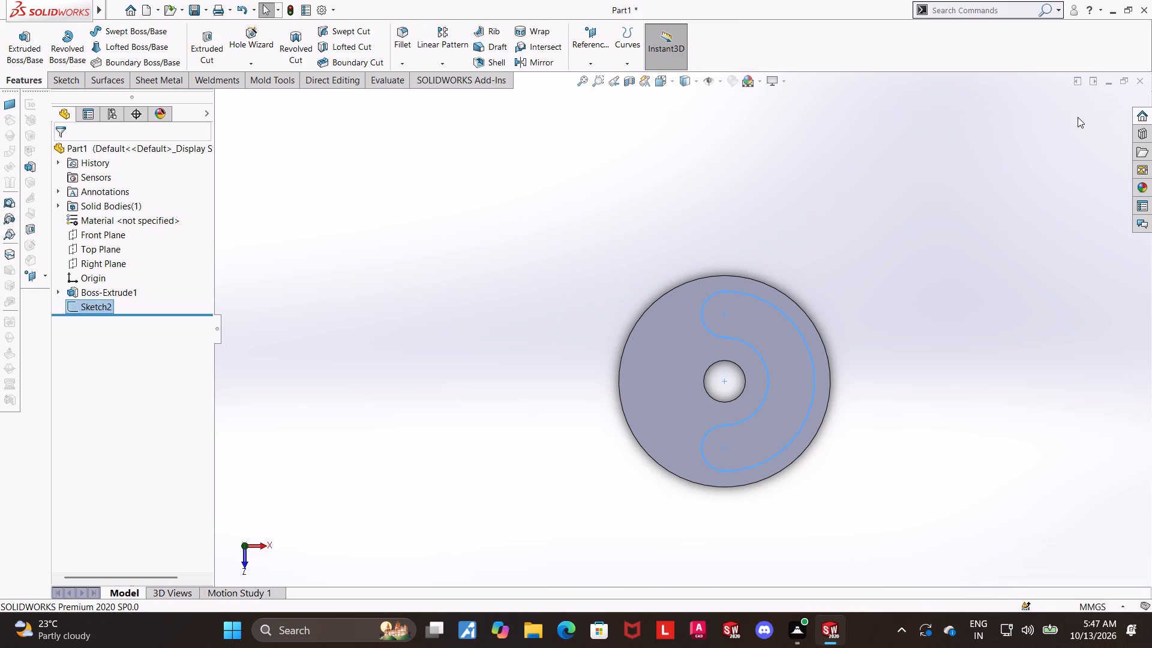
# Examine the cylinder and the slot profile on its top face from several angles.
pyautogui.scroll(2, 958, 215)
pyautogui.moveTo(877, 319); pyautogui.dragTo(886, 229, button='middle')
pyautogui.scroll(-2, 775, 284)
pyautogui.moveTo(880, 410); pyautogui.dragTo(871, 403, button='middle')
pyautogui.click(871, 368)
pyautogui.scroll(1, 868, 361)
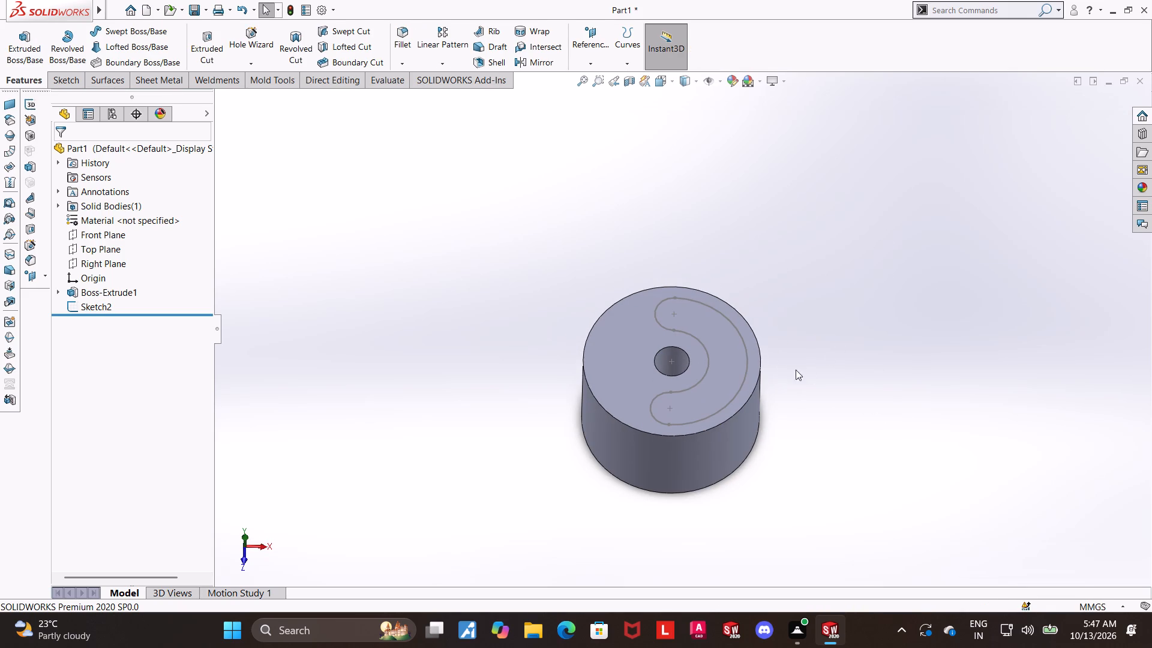
pyautogui.scroll(-1, 754, 361)
pyautogui.moveTo(785, 344); pyautogui.dragTo(767, 370, button='middle')
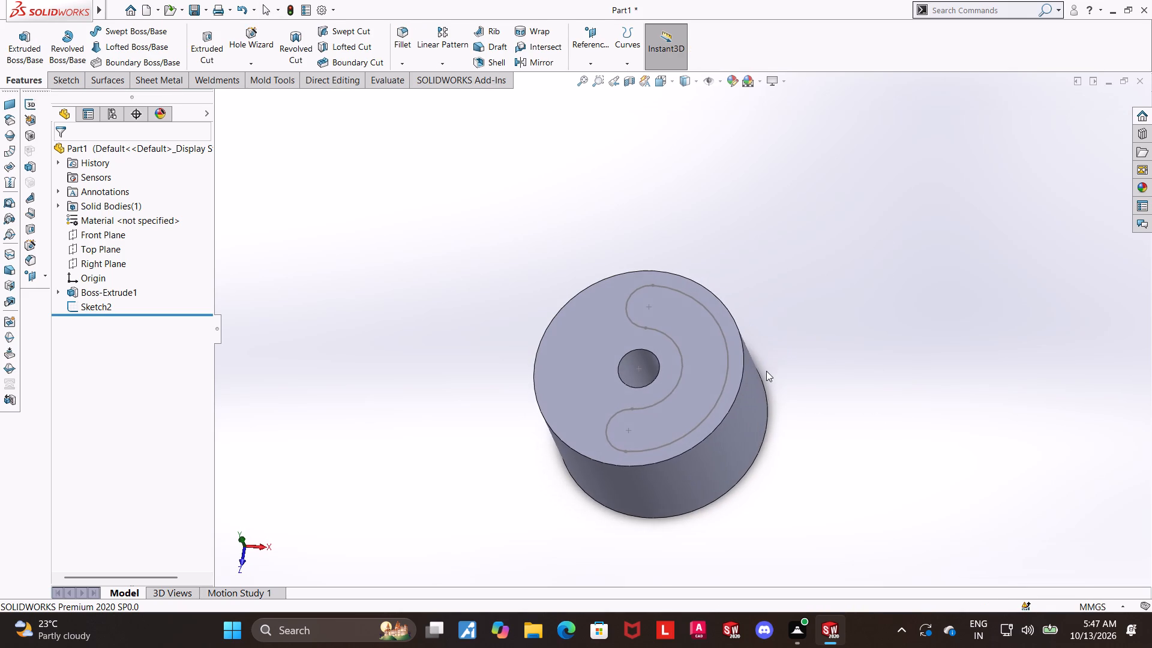
pyautogui.scroll(1, 766, 371)
pyautogui.scroll(-2, 753, 368)
pyautogui.scroll(2, 753, 368)
pyautogui.moveTo(736, 369); pyautogui.dragTo(720, 380, button='middle')
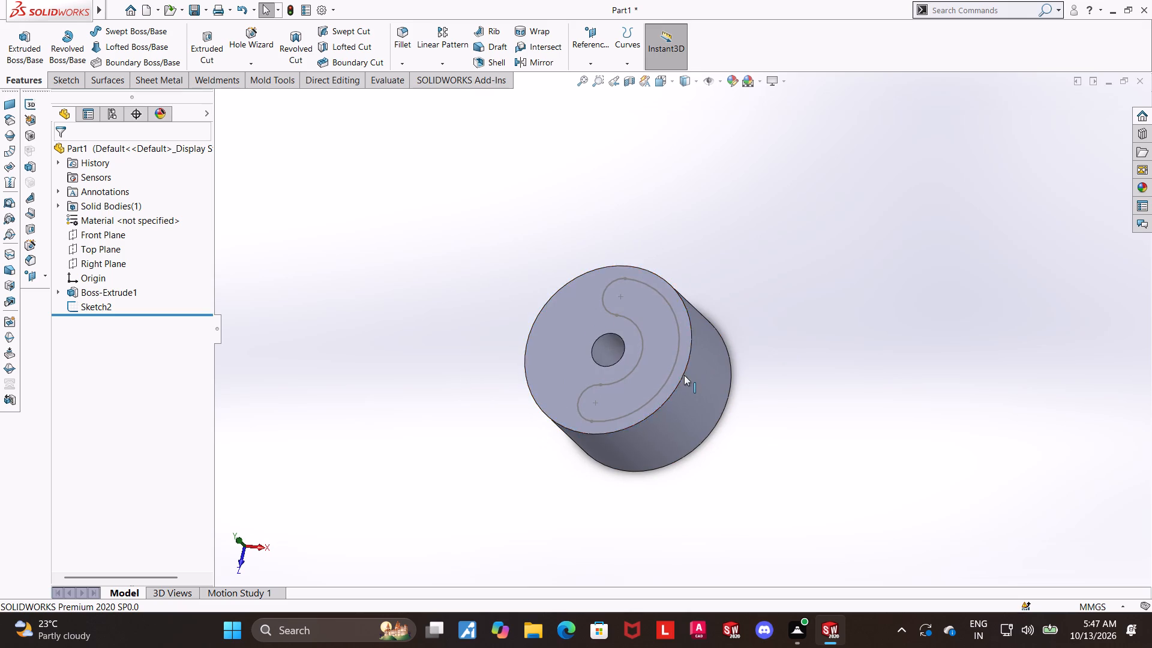
# Cut-extrude the curved slot sketch Sketch2 into the cylinder's top face to a blind depth of 8 mm.
pyautogui.click(211, 31)
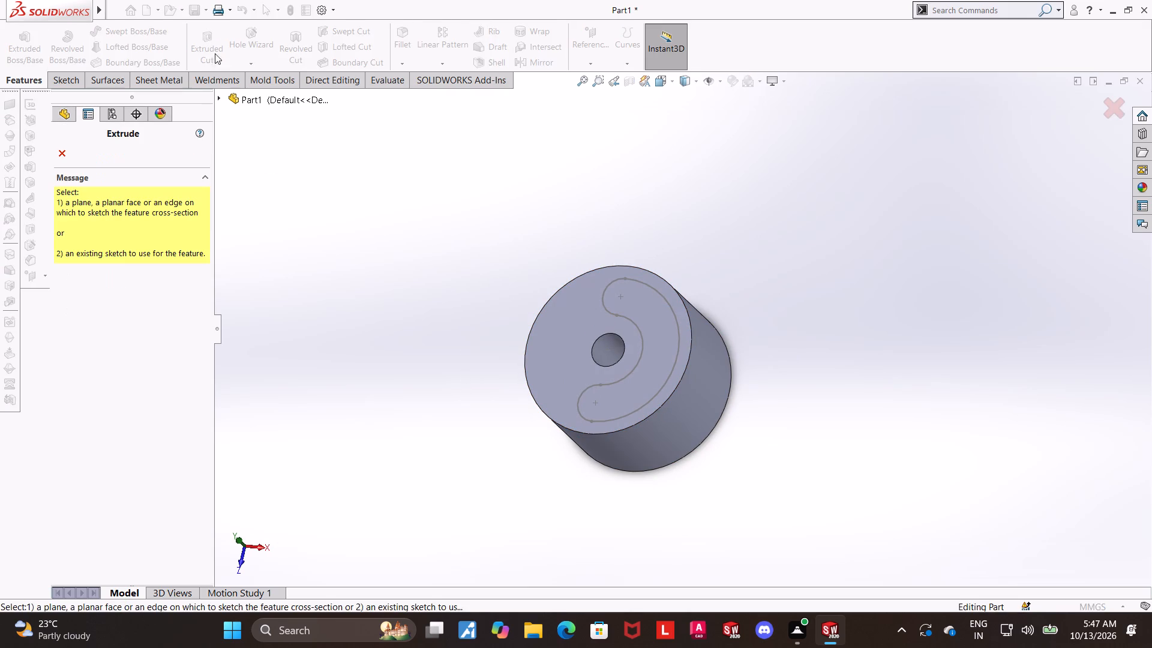
pyautogui.scroll(1, 388, 281)
pyautogui.scroll(-1, 415, 287)
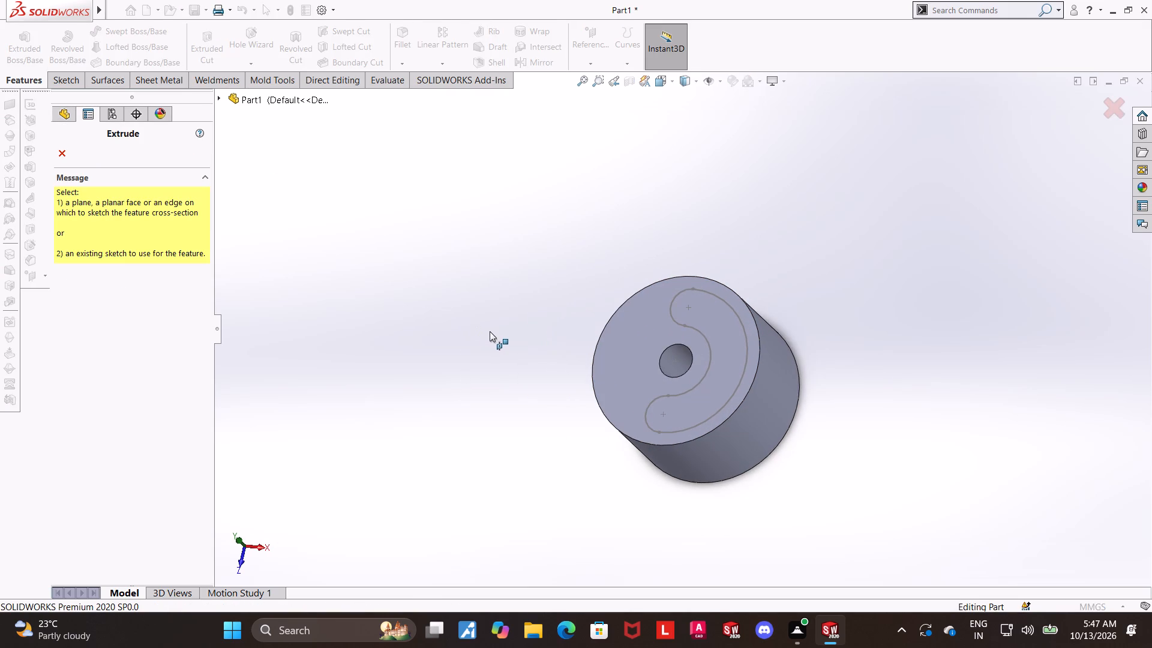
pyautogui.scroll(1, 490, 331)
pyautogui.scroll(-1, 490, 330)
pyautogui.scroll(1, 524, 354)
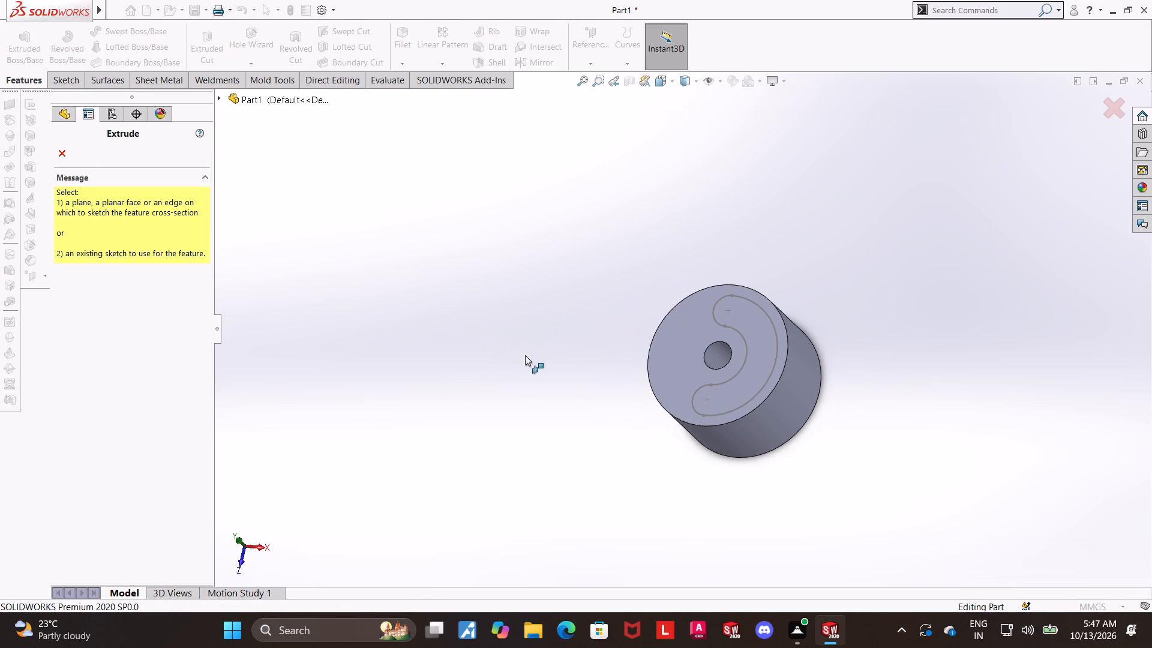
pyautogui.scroll(-1, 525, 355)
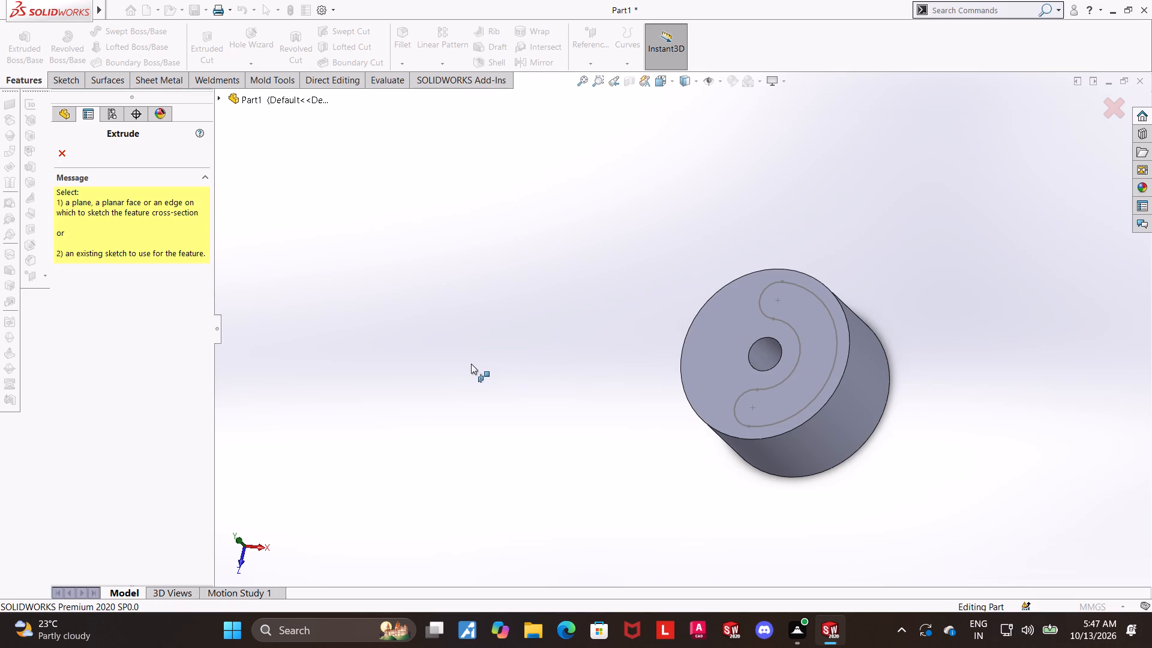
pyautogui.scroll(1, 471, 364)
pyautogui.moveTo(471, 363); pyautogui.dragTo(496, 281, button='middle')
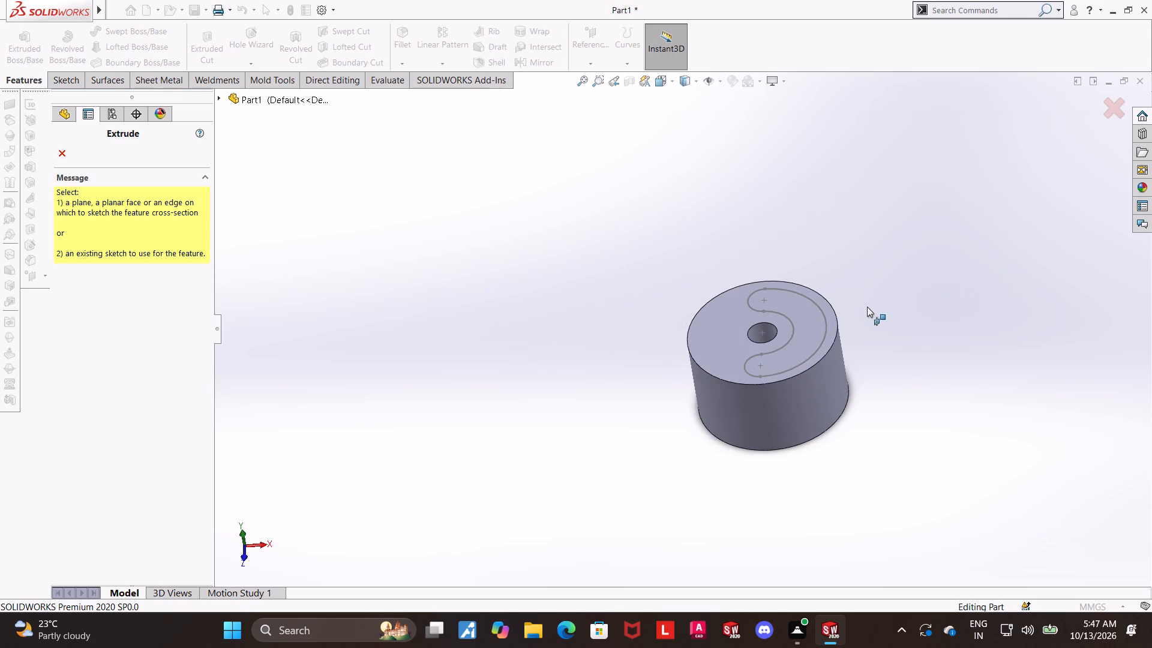
pyautogui.scroll(-3, 867, 307)
pyautogui.click(220, 96)
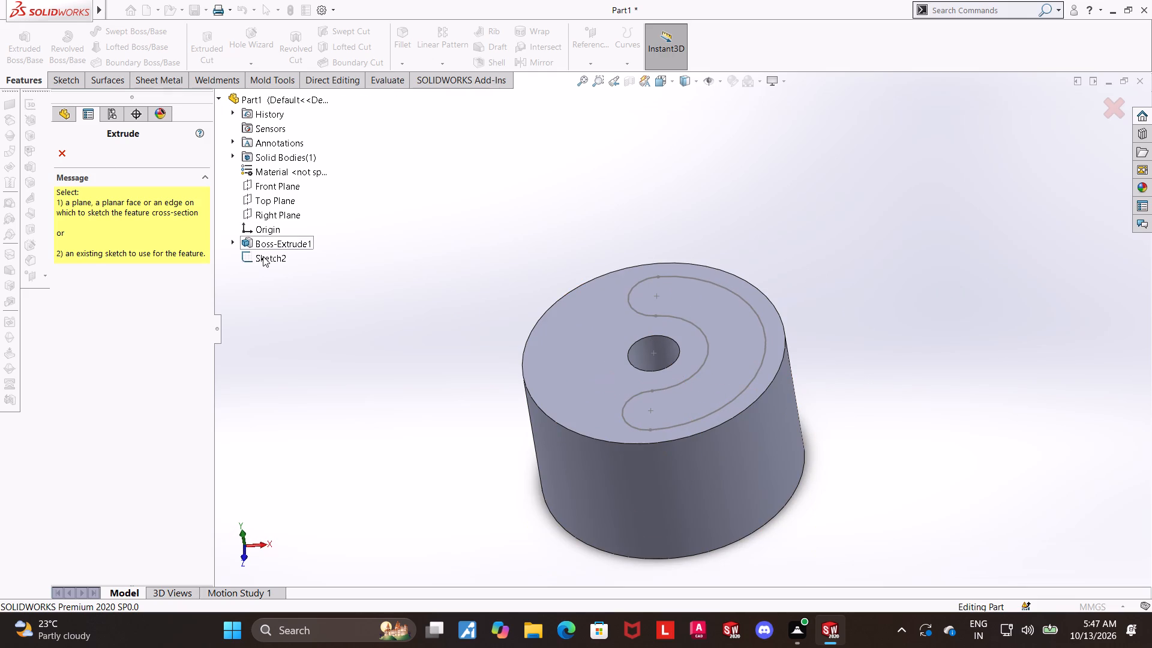
pyautogui.click(263, 256)
pyautogui.scroll(2, 430, 357)
pyautogui.scroll(-1, 746, 406)
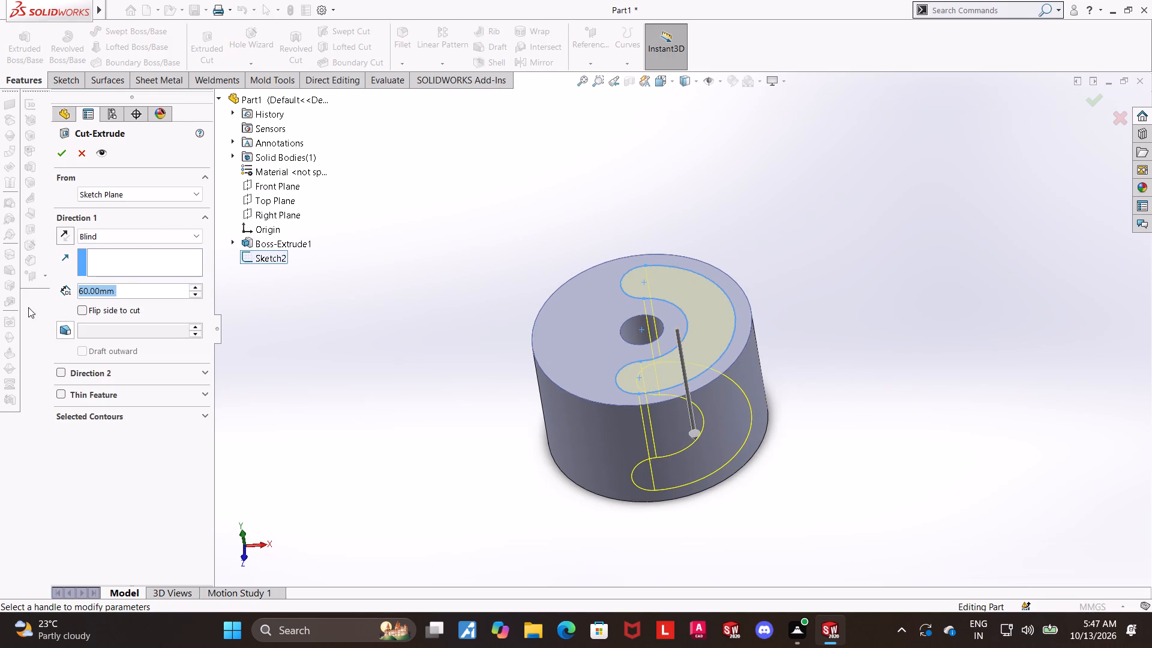
pyautogui.scroll(1, 478, 359)
pyautogui.scroll(-1, 542, 365)
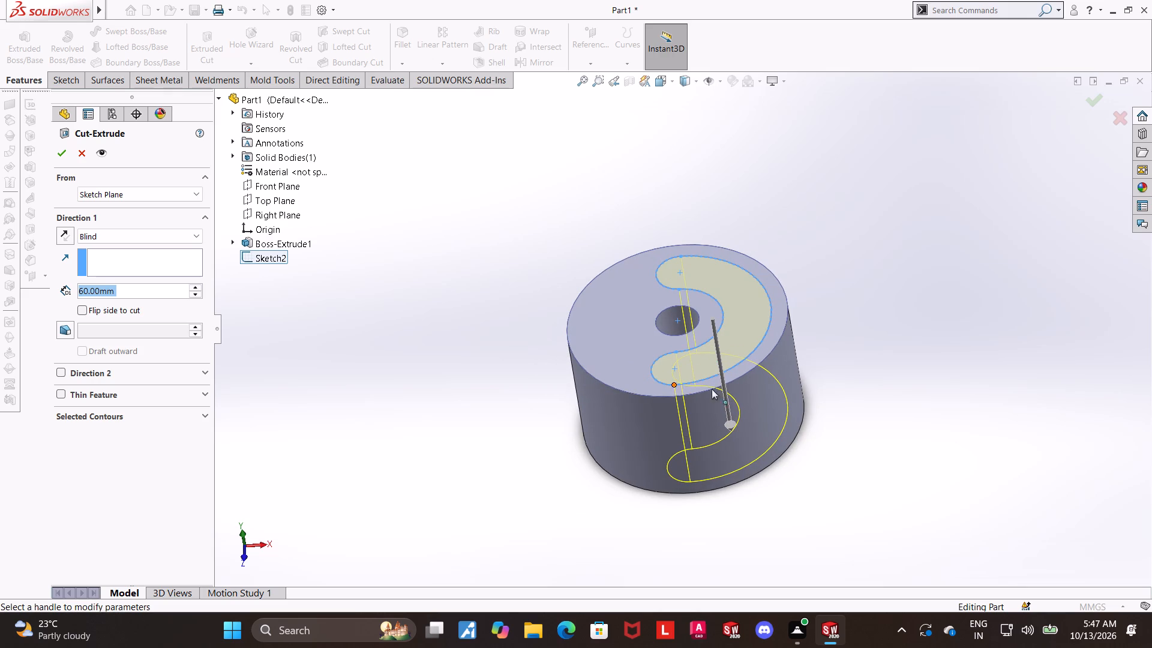
pyautogui.press('8')
pyautogui.press('Return')
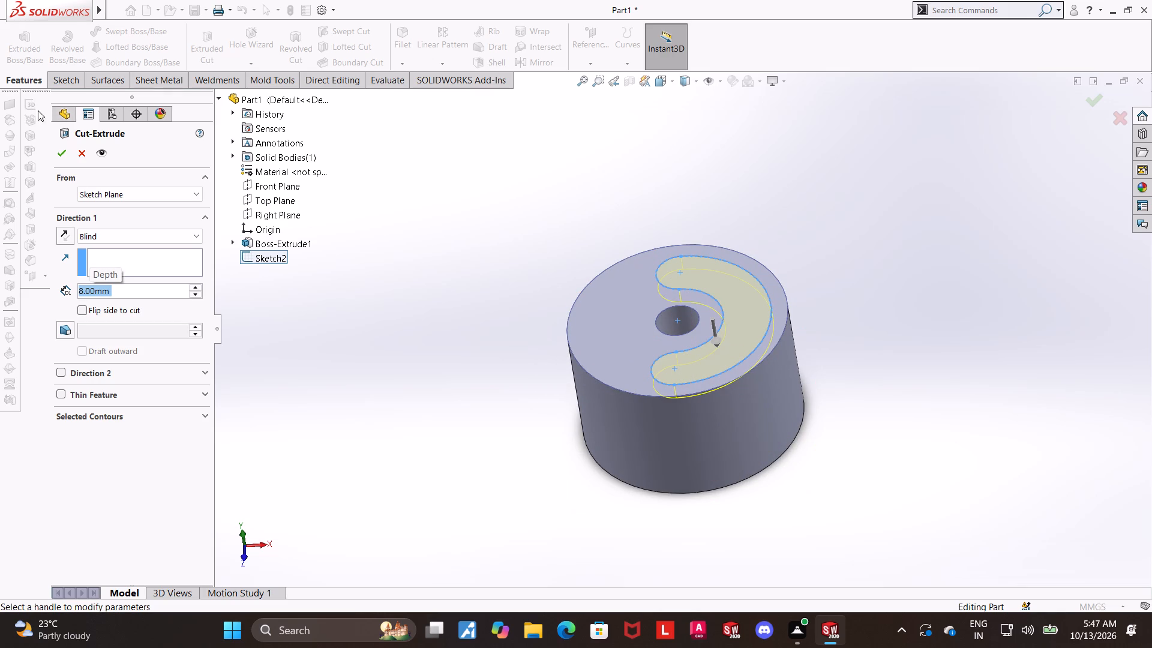
pyautogui.click(55, 157)
pyautogui.click(907, 409)
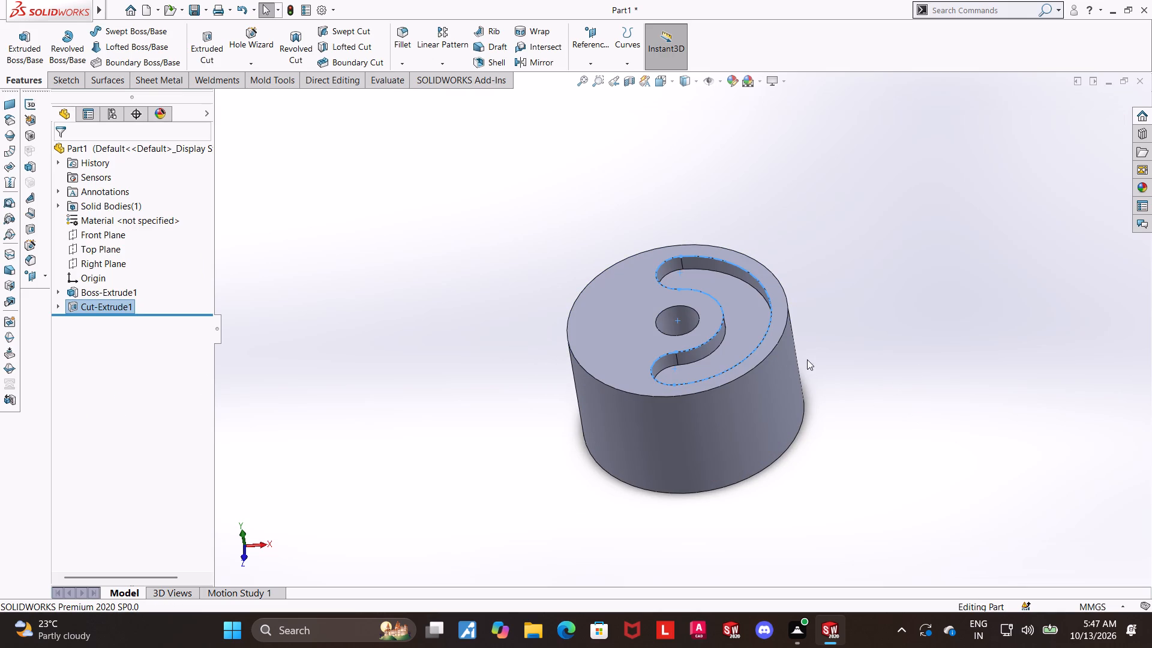
# Examine the curved slot cut and the centre hole in the cylinder's top face from a tilted angle.
pyautogui.scroll(-3, 794, 340)
pyautogui.moveTo(667, 366); pyautogui.dragTo(659, 443, button='middle')
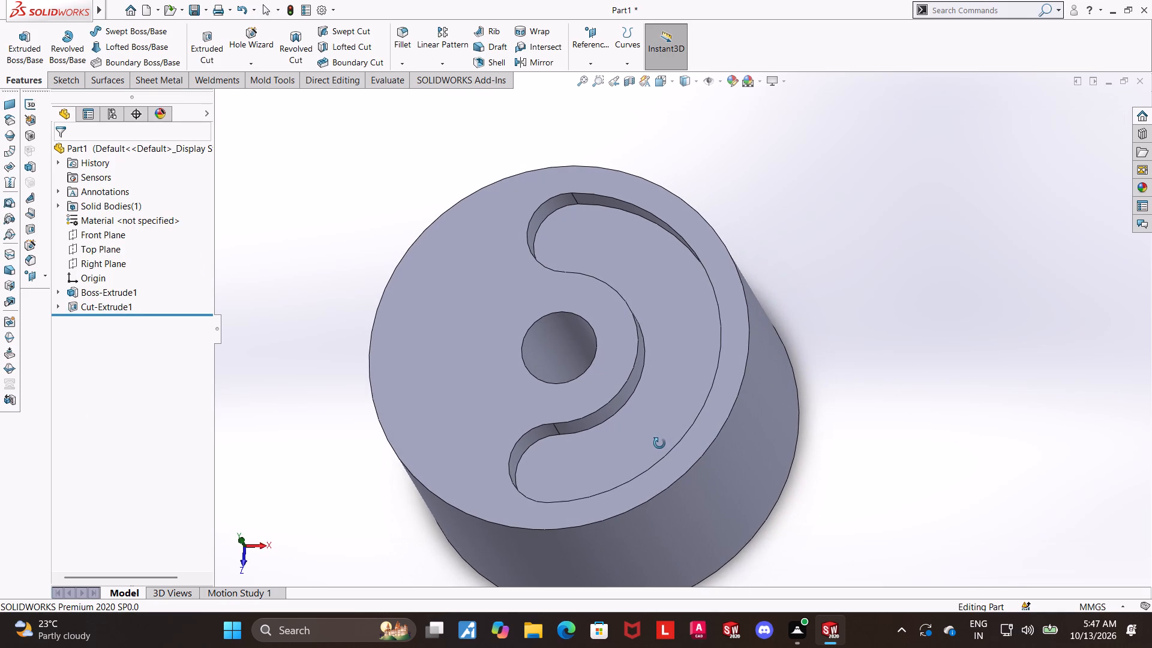
pyautogui.moveTo(659, 443); pyautogui.dragTo(658, 441, button='middle')
pyautogui.scroll(2, 658, 430)
pyautogui.scroll(-1, 660, 401)
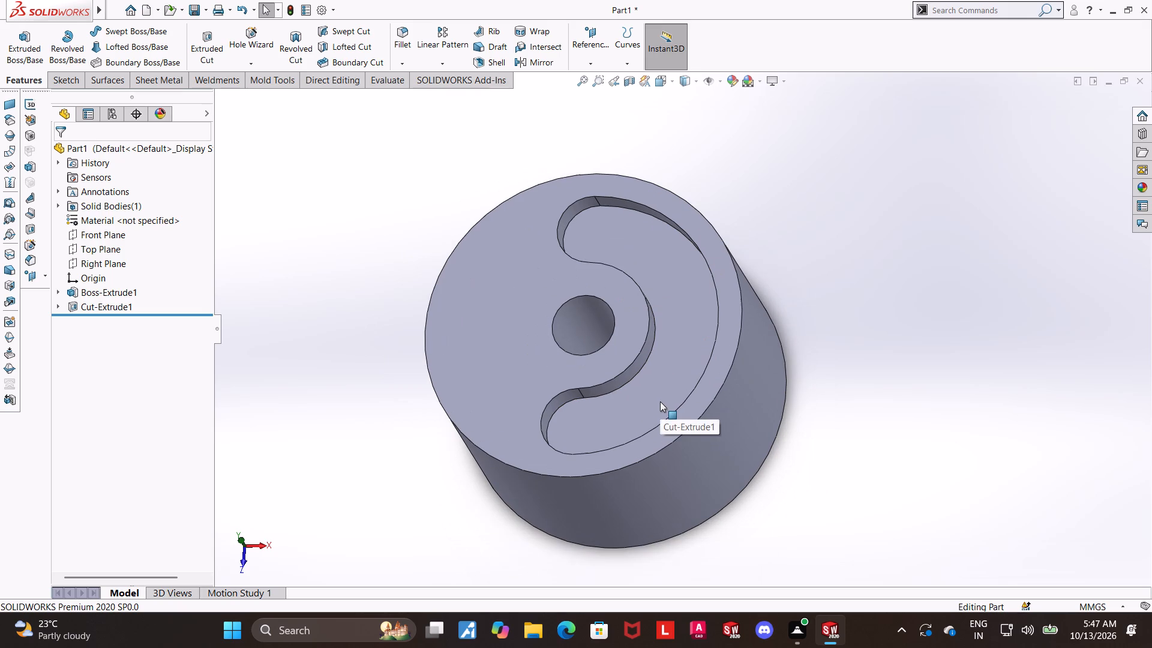
pyautogui.scroll(1, 660, 401)
pyautogui.scroll(-1, 660, 401)
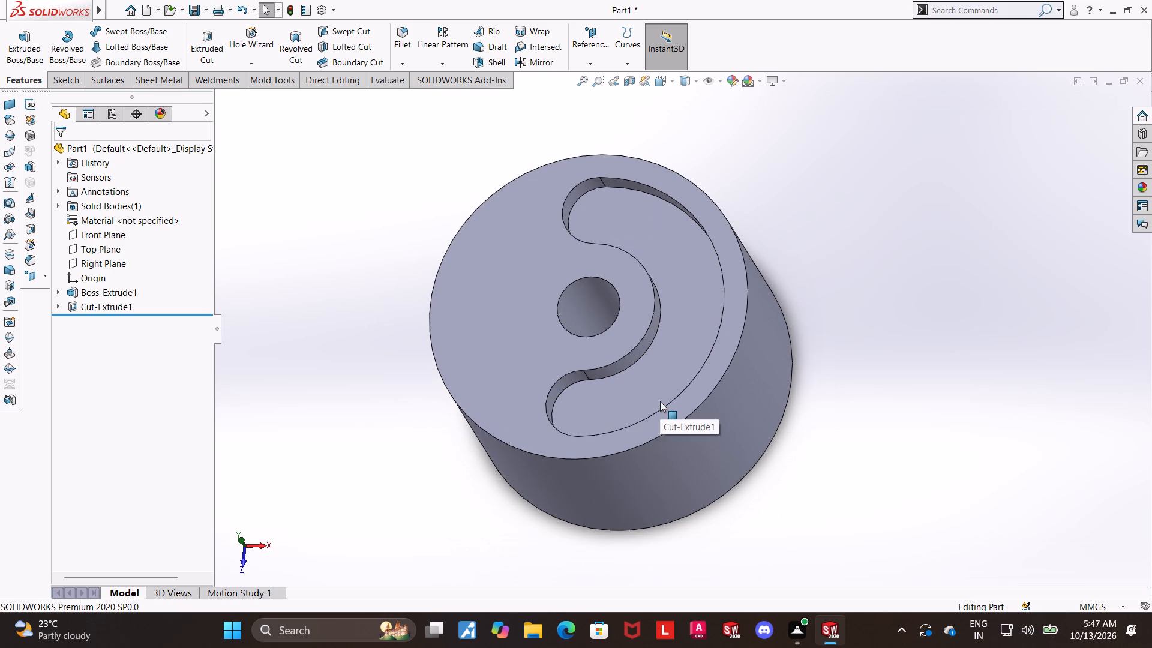
pyautogui.scroll(1, 660, 401)
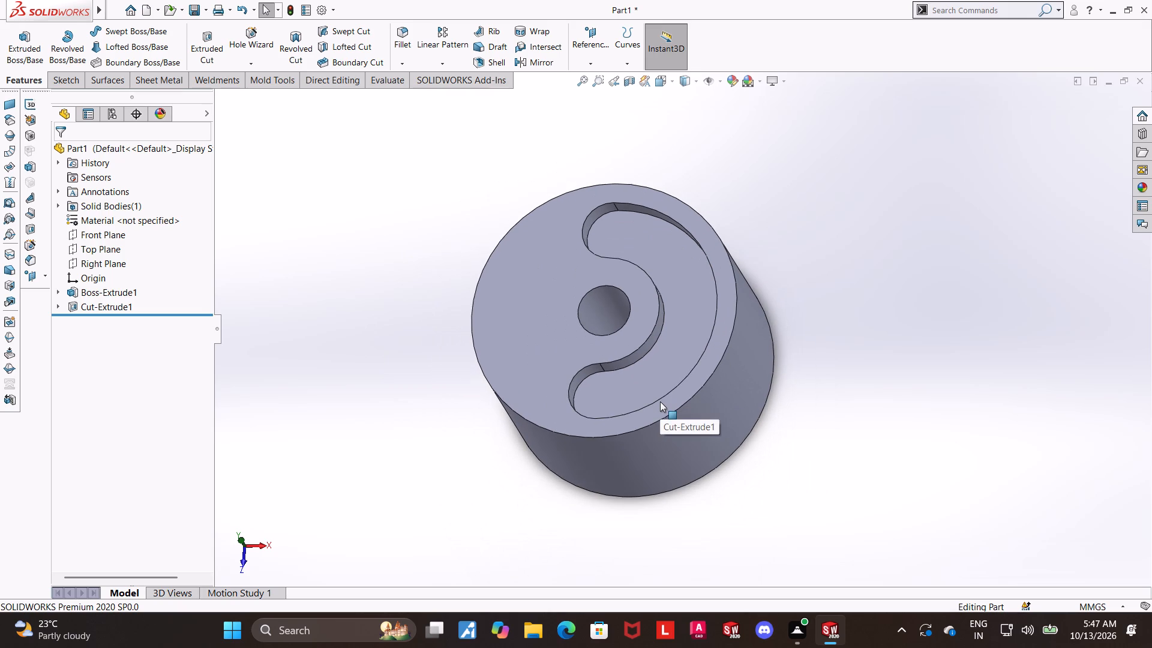
pyautogui.scroll(-1, 660, 401)
pyautogui.scroll(1, 660, 401)
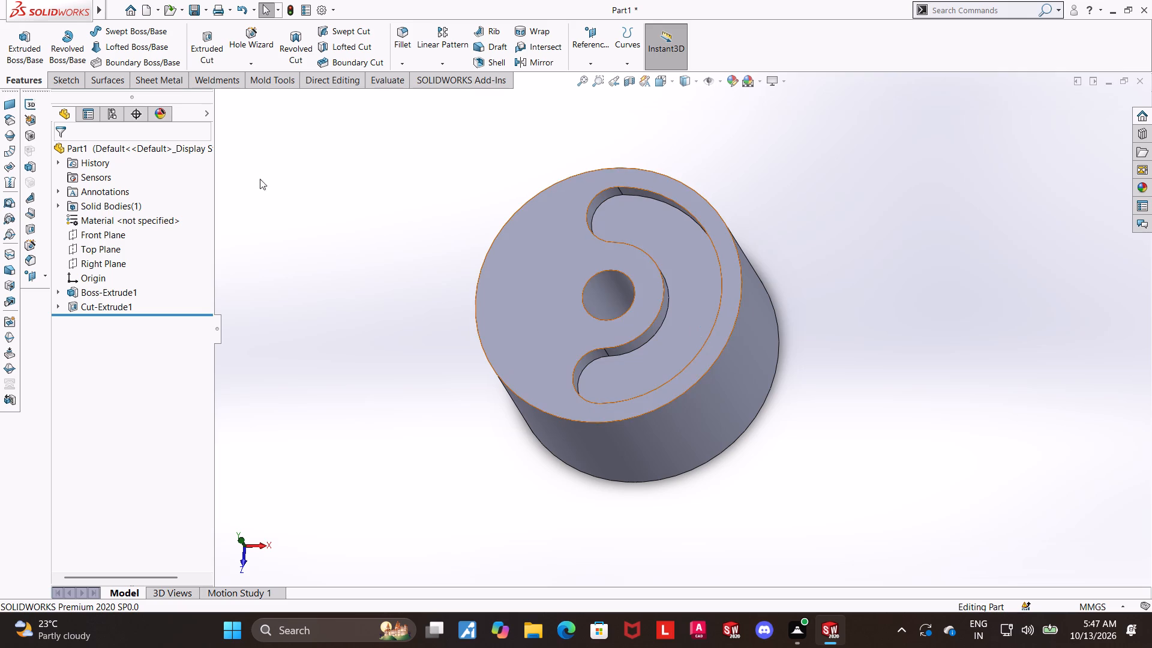
# Start a Hole Wizard feature on the slotted cylinder and choose the plain straight Hole type.
pyautogui.click(265, 37)
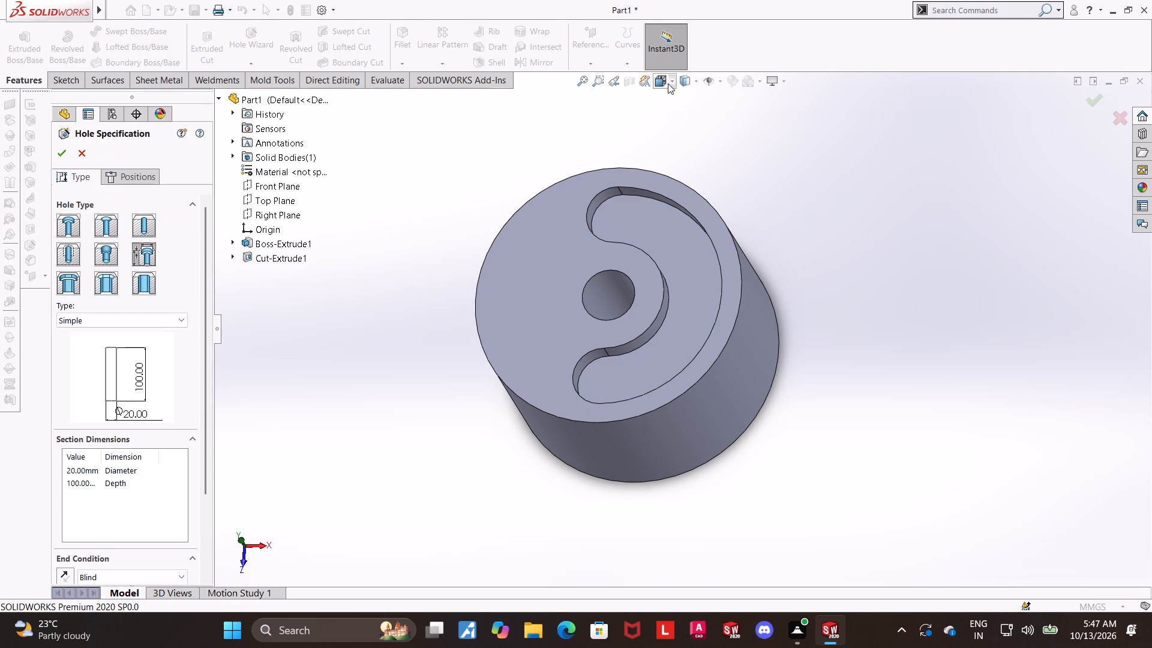
pyautogui.click(662, 83)
pyautogui.click(551, 295)
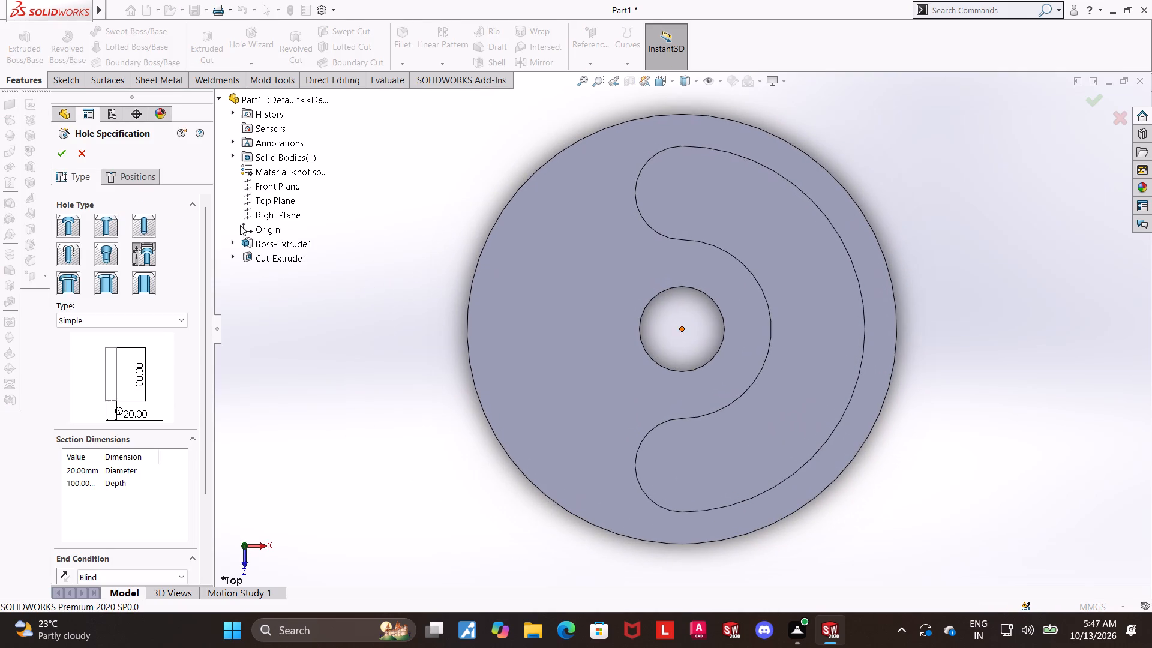
pyautogui.click(142, 228)
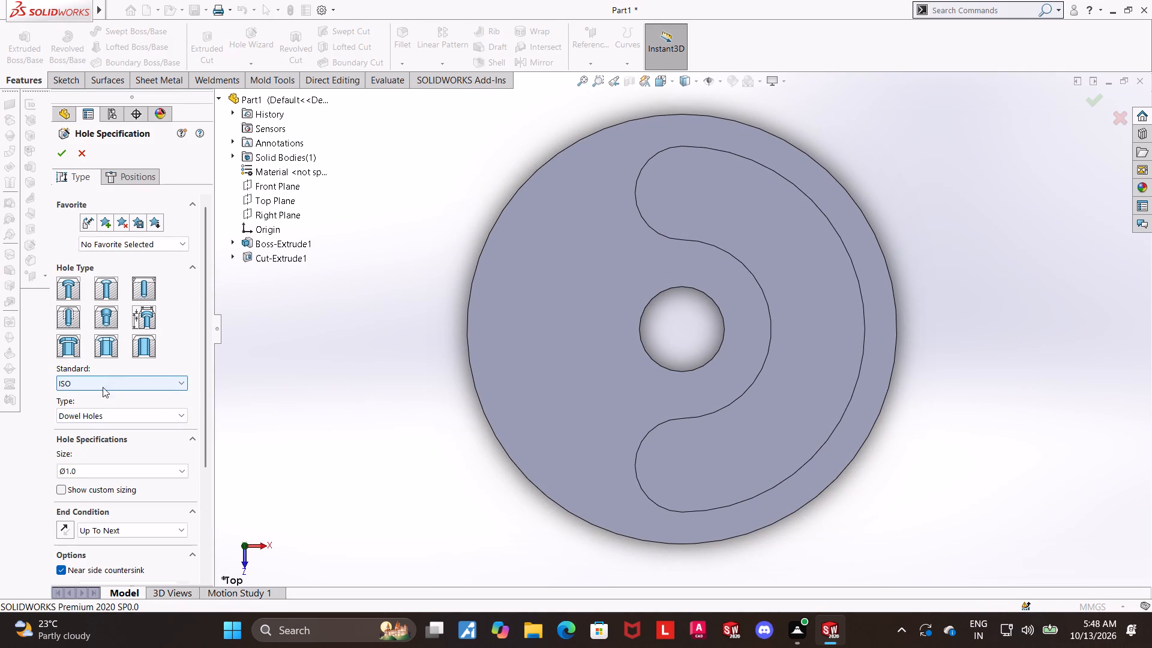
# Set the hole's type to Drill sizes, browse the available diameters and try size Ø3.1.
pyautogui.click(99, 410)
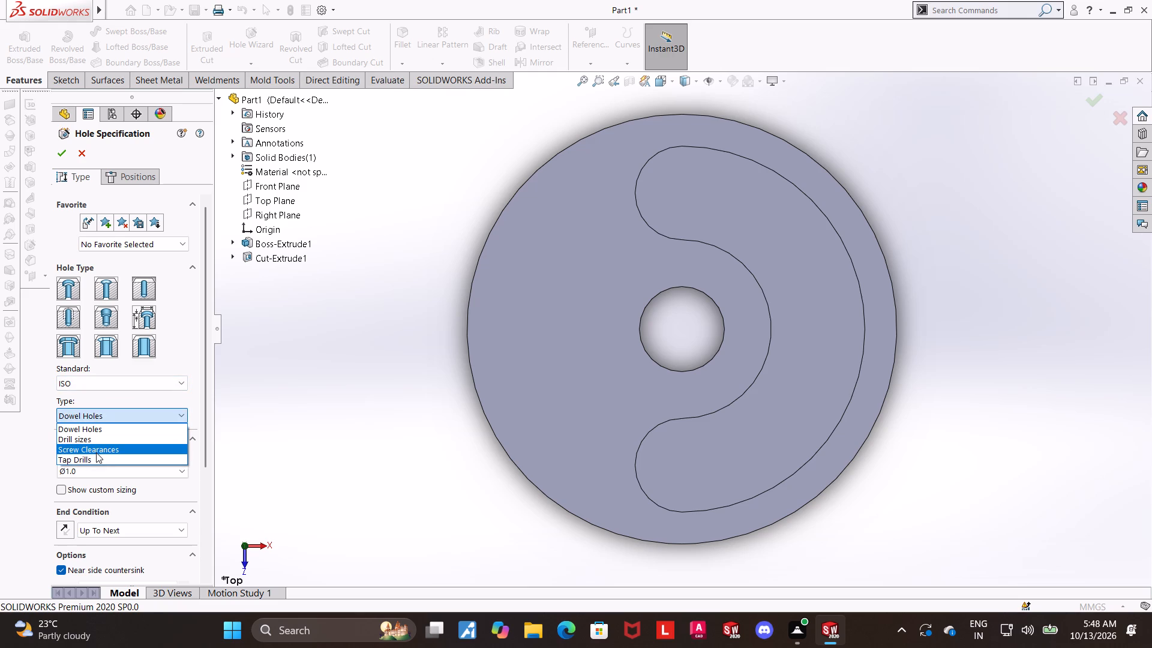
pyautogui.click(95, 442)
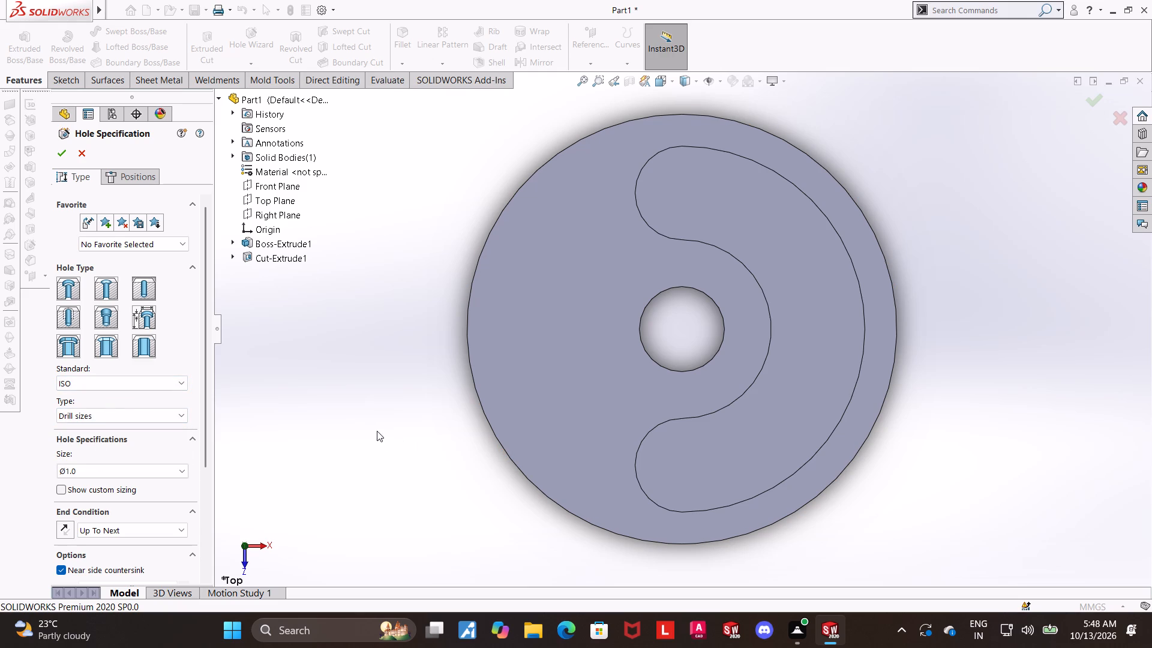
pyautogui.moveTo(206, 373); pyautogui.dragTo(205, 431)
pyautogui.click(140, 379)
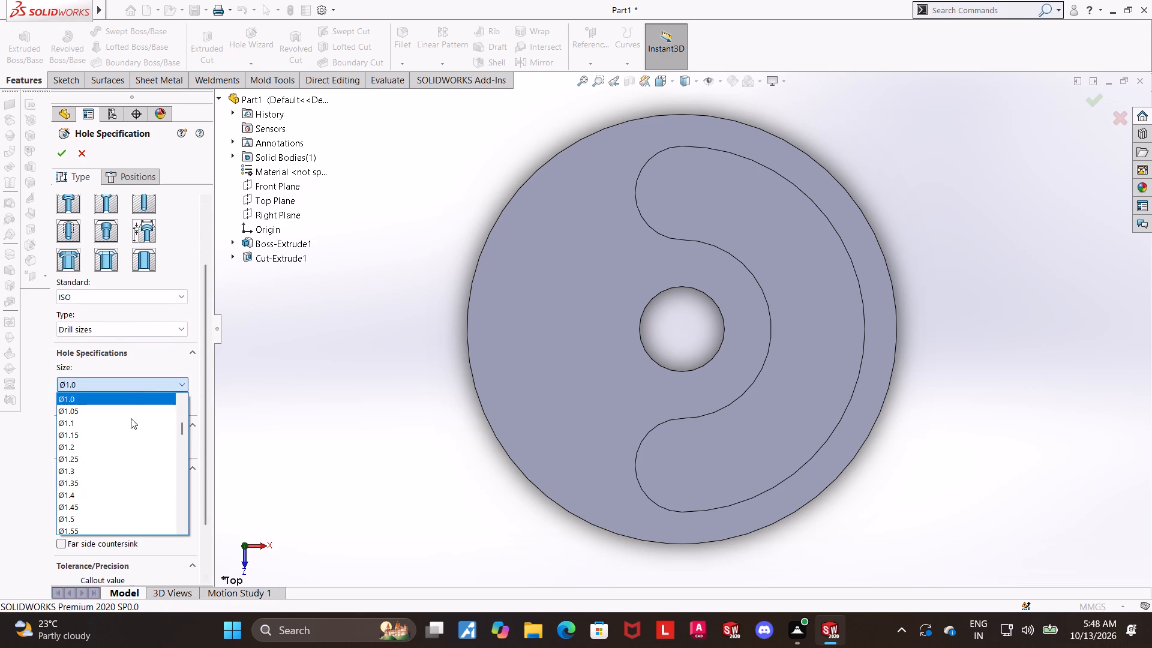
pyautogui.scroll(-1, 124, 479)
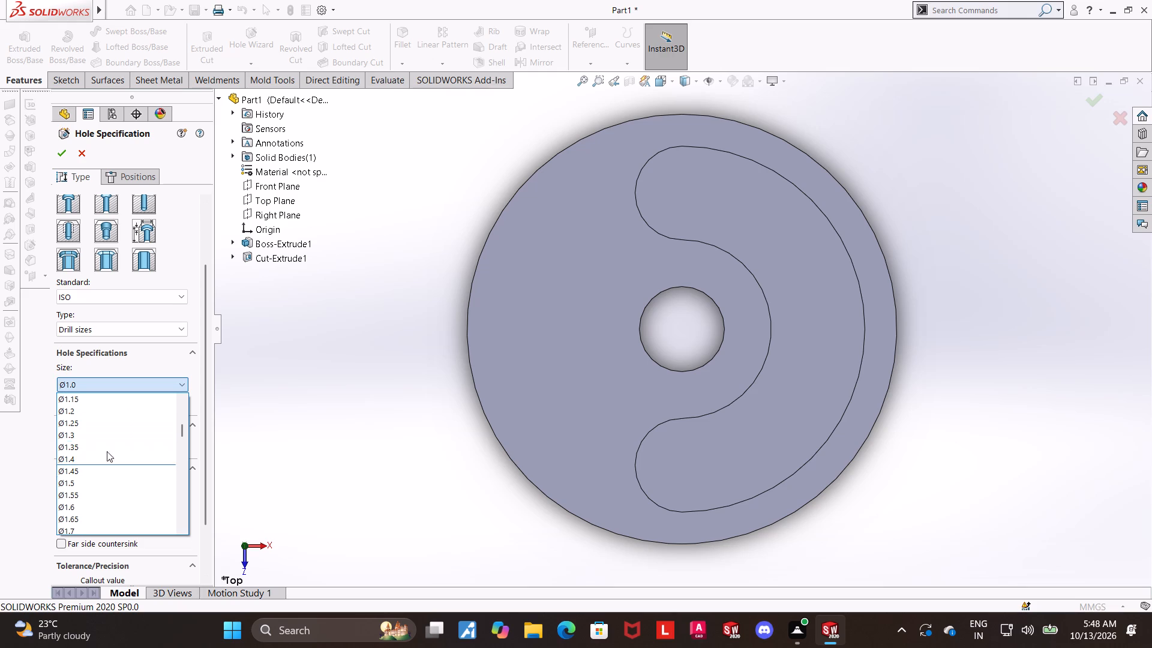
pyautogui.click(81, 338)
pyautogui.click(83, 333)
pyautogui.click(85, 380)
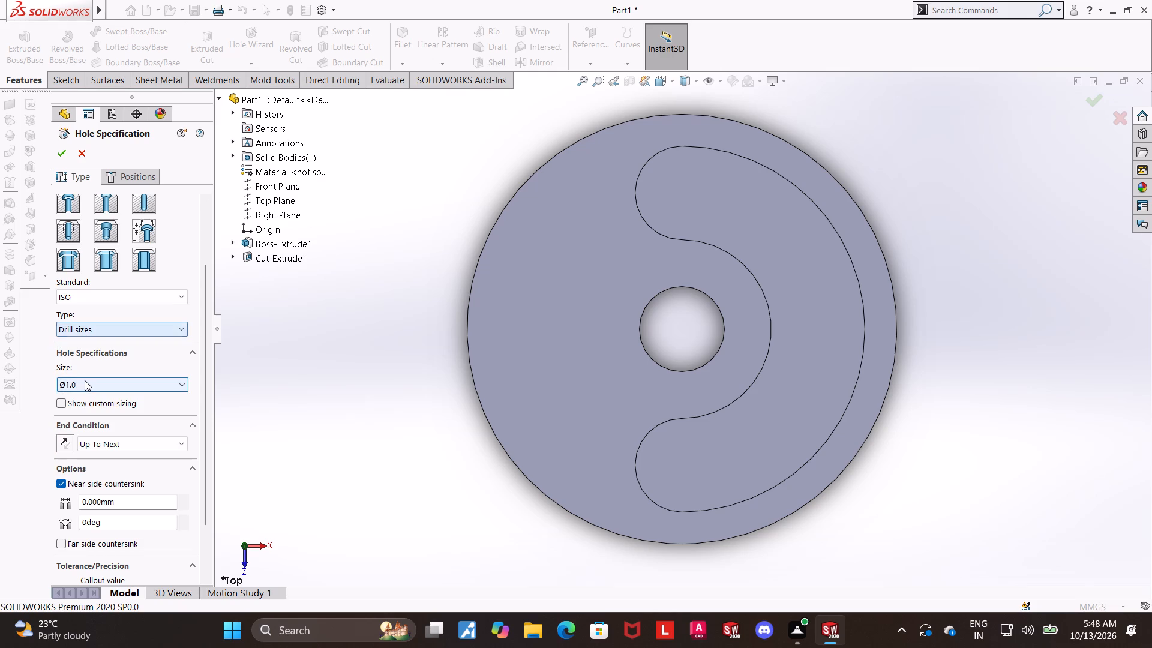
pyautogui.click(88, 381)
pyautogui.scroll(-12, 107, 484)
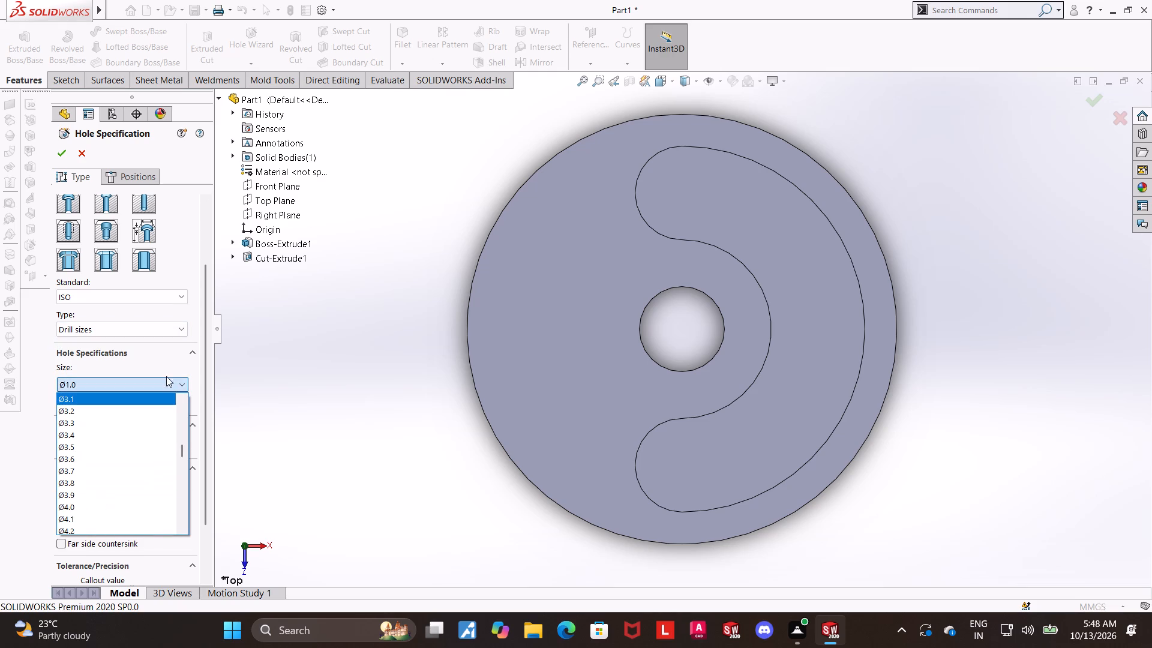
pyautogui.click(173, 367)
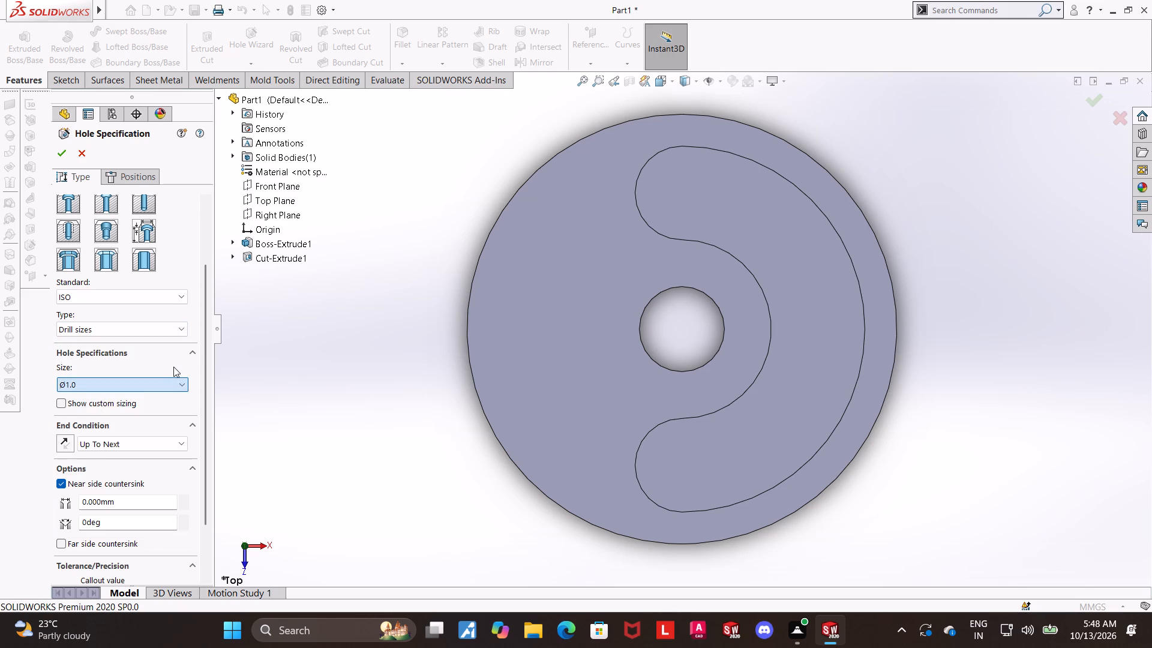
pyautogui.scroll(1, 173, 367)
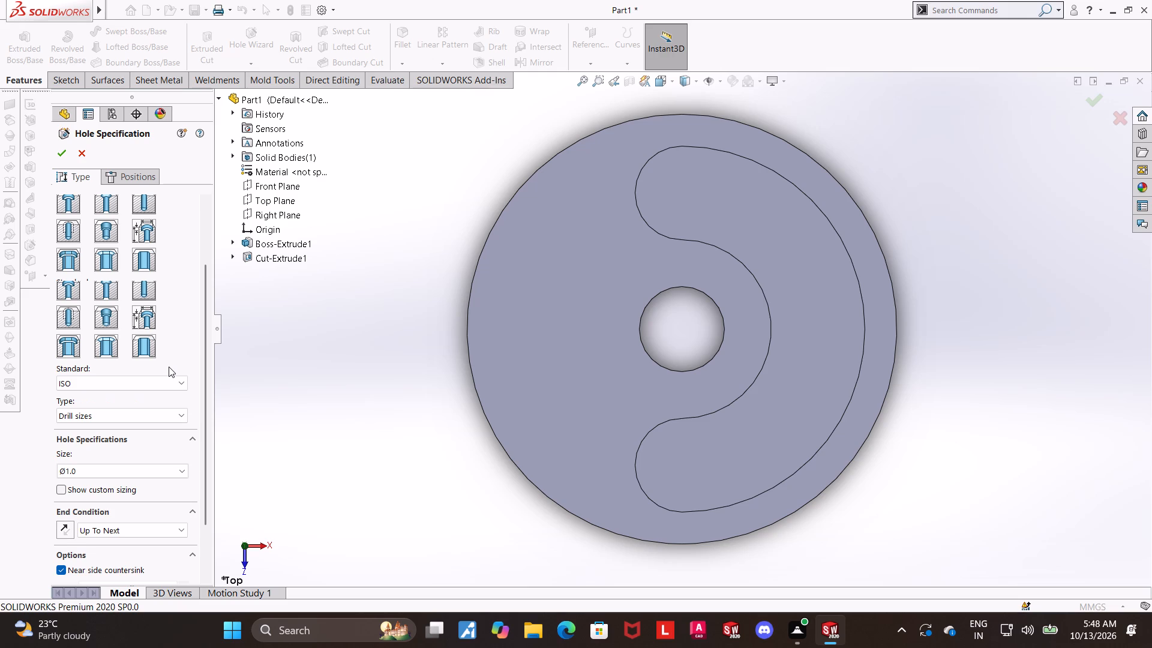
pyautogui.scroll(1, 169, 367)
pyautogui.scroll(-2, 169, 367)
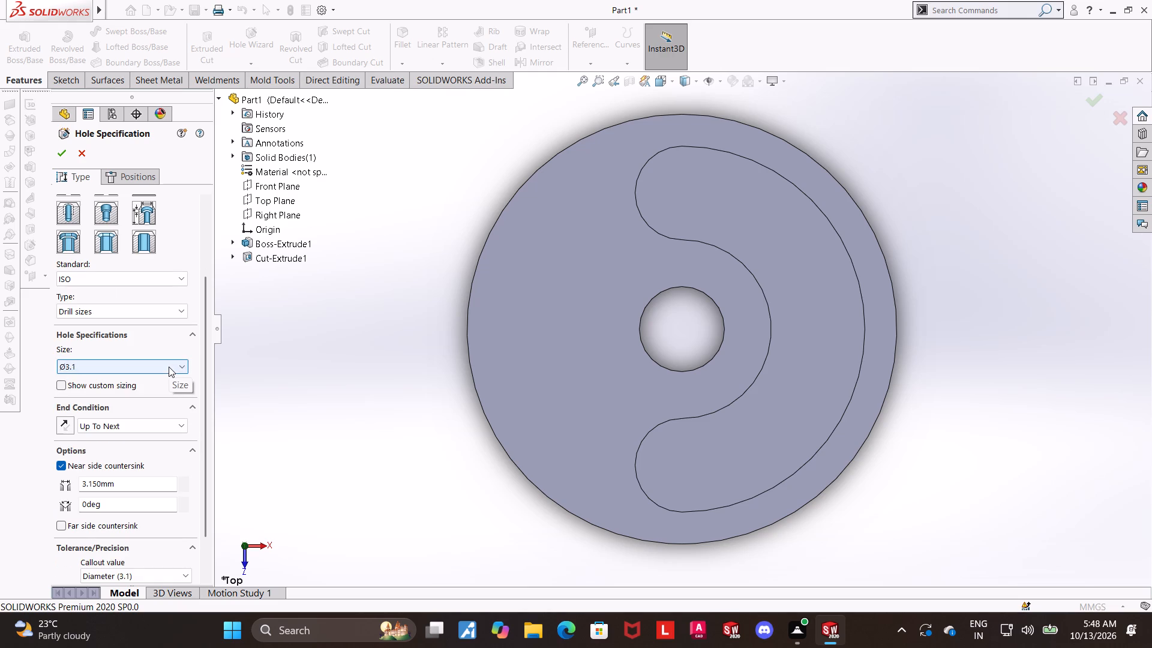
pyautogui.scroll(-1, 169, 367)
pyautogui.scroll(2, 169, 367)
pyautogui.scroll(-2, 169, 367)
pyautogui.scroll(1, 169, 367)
# Switch the hole's type from Drill sizes to Tap Drills and set its size to M12.
pyautogui.click(105, 311)
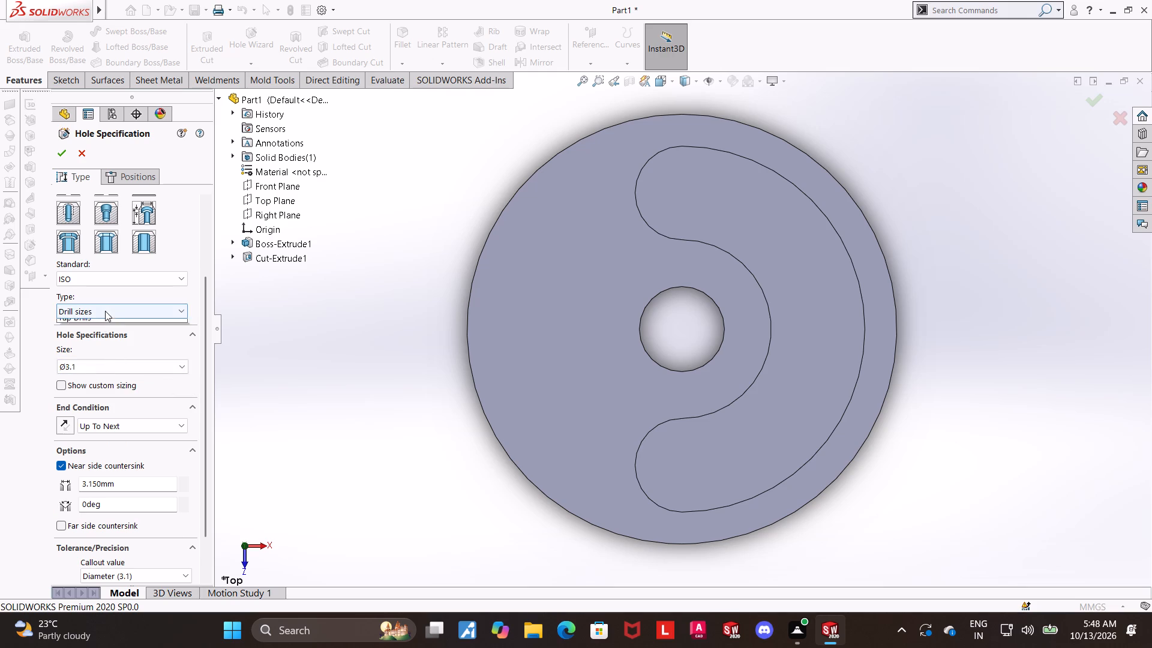
pyautogui.click(101, 356)
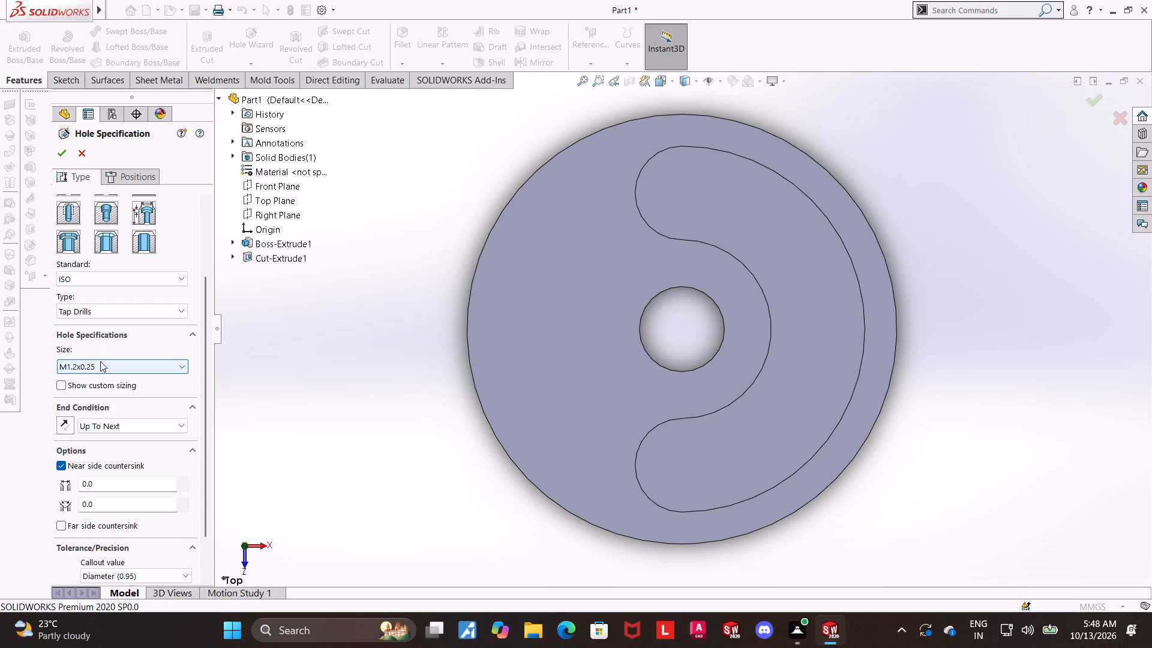
pyautogui.click(99, 365)
pyautogui.doubleClick(98, 307)
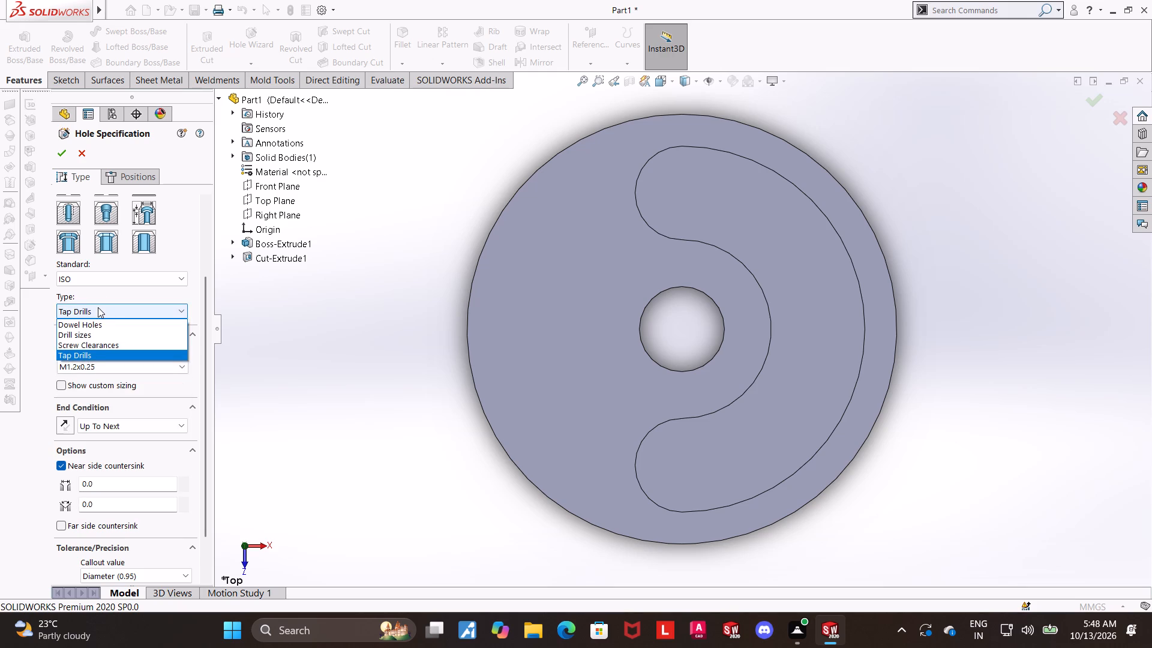
pyautogui.click(98, 307)
pyautogui.click(96, 365)
pyautogui.scroll(-7, 99, 433)
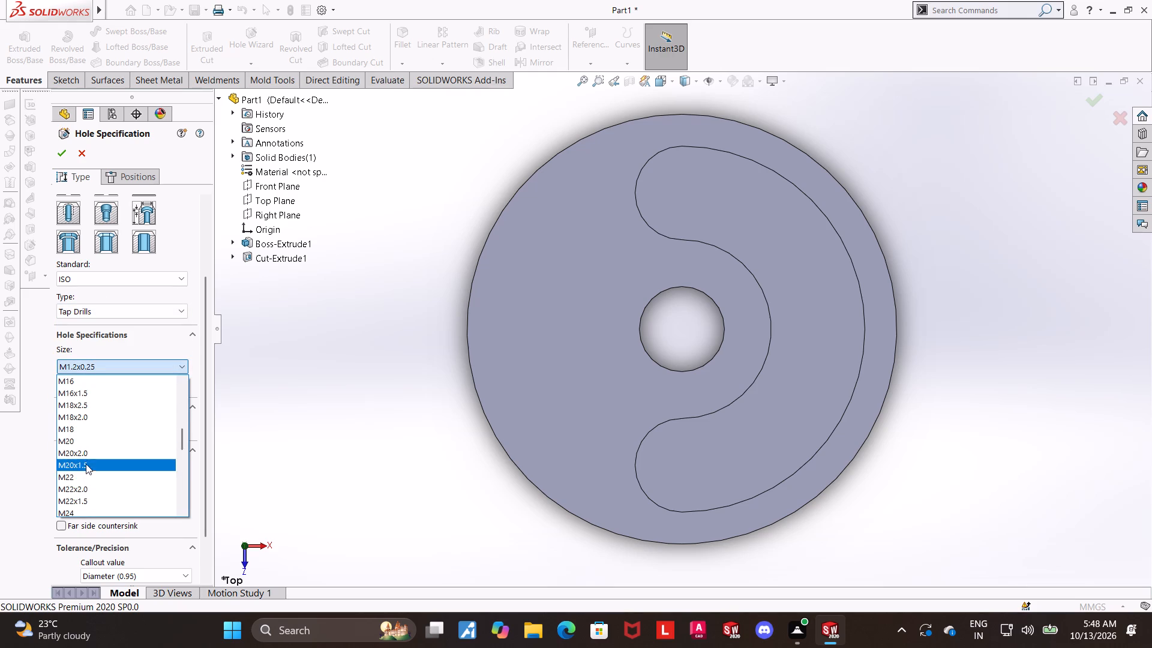
pyautogui.scroll(2, 84, 442)
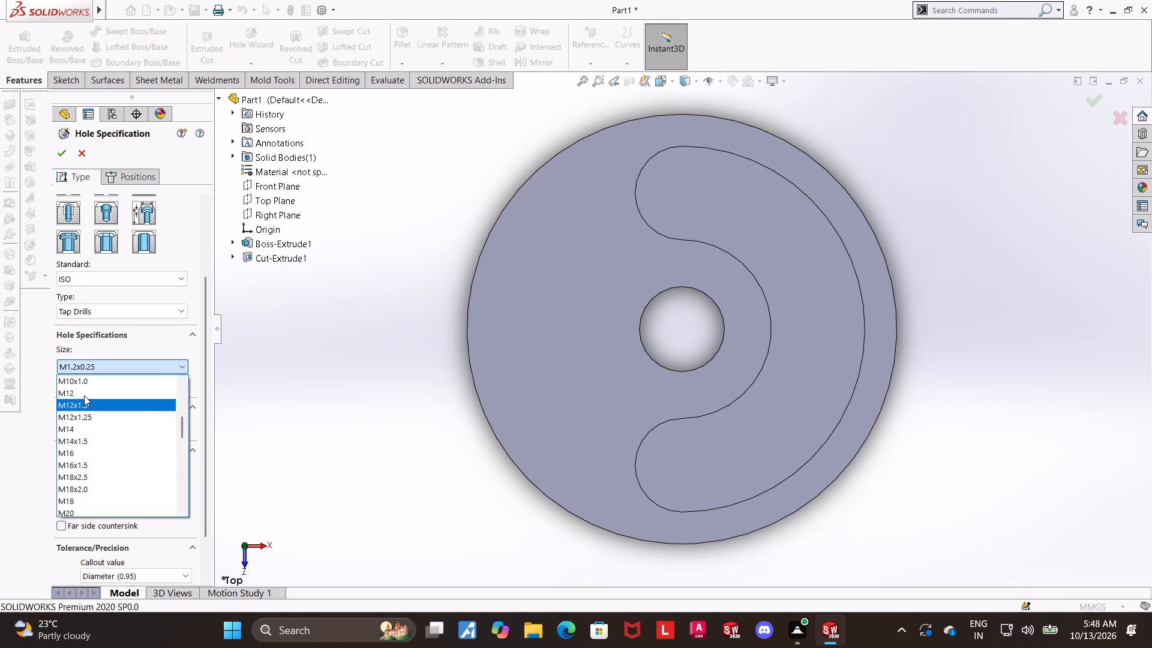
pyautogui.click(84, 395)
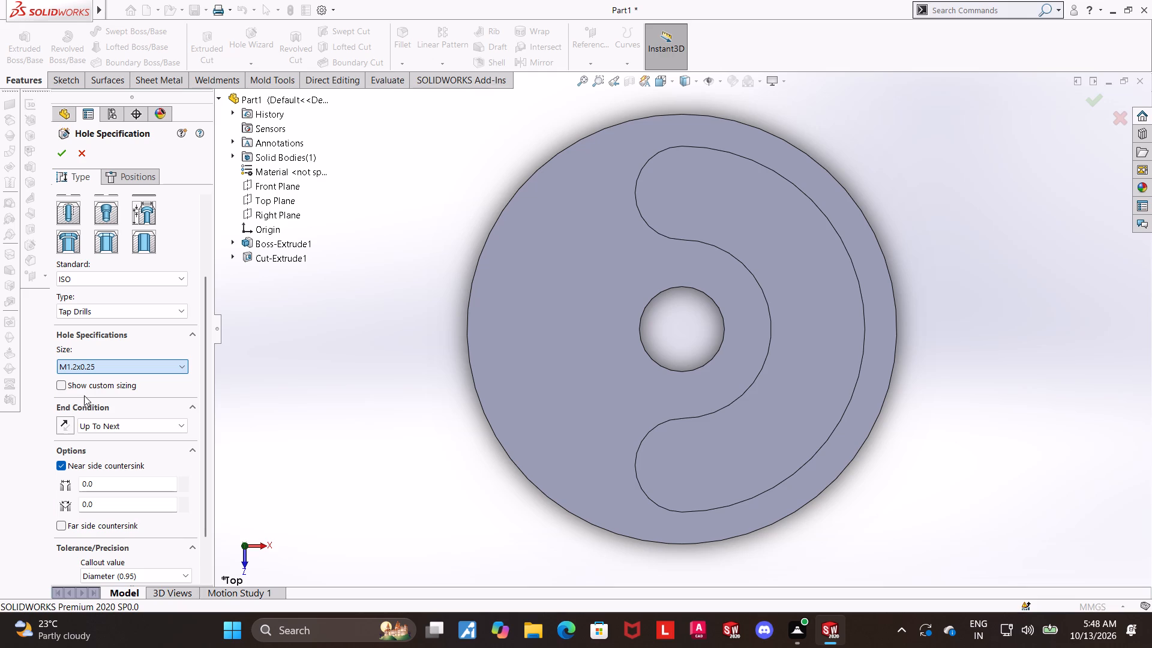
# Set the M12 tap drill hole's end condition to Blind with a depth of 25 mm.
pyautogui.scroll(1, 188, 431)
pyautogui.scroll(-1, 221, 376)
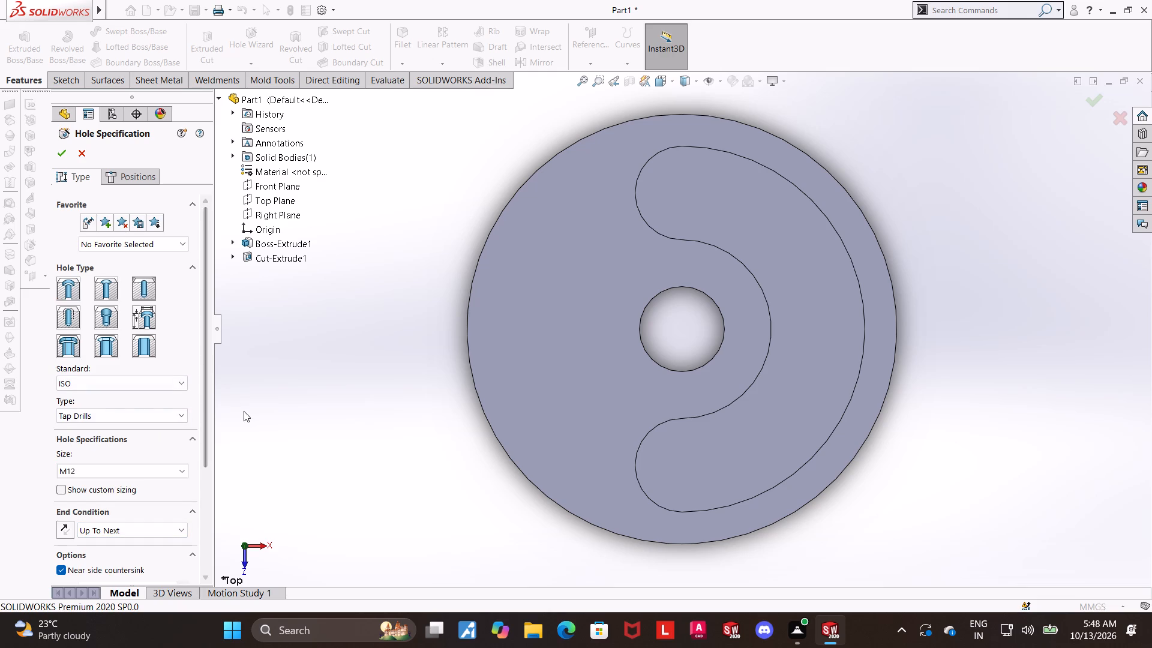
pyautogui.moveTo(205, 412); pyautogui.dragTo(205, 421)
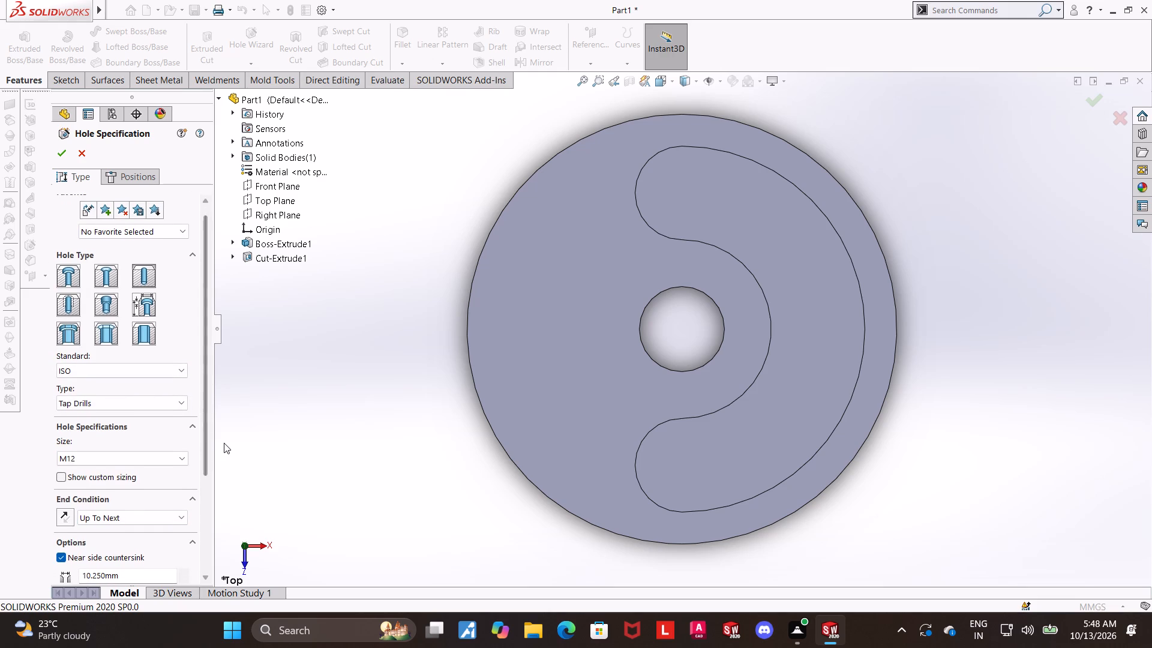
pyautogui.scroll(2, 325, 453)
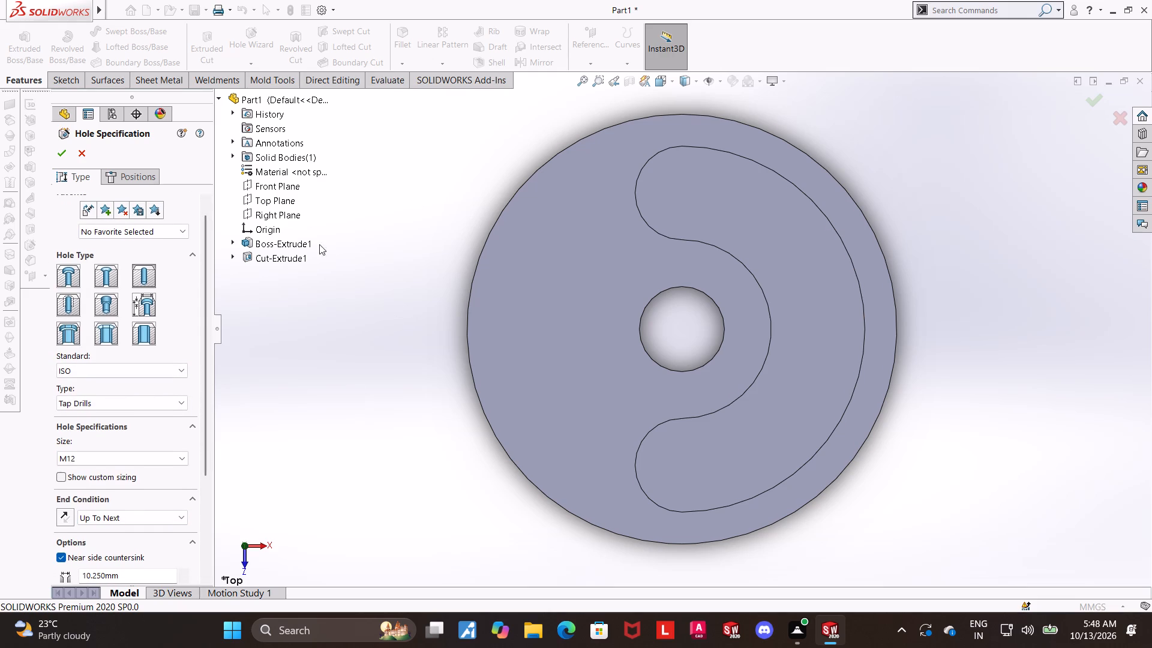
pyautogui.scroll(-2, 290, 259)
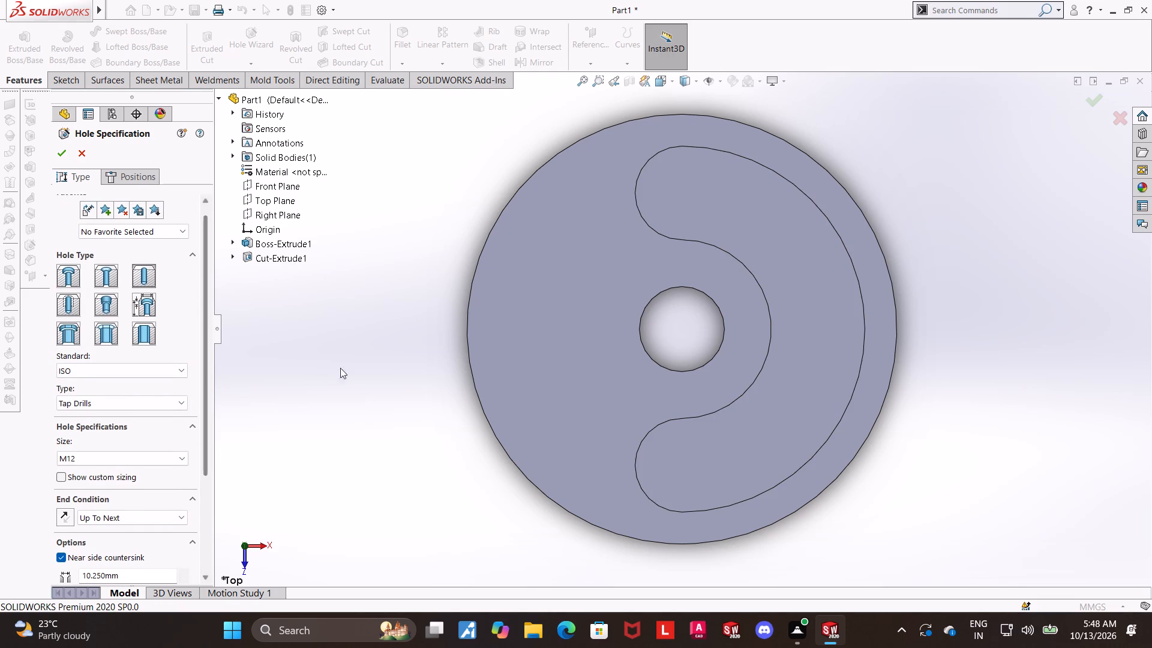
pyautogui.scroll(1, 341, 368)
pyautogui.scroll(-1, 172, 354)
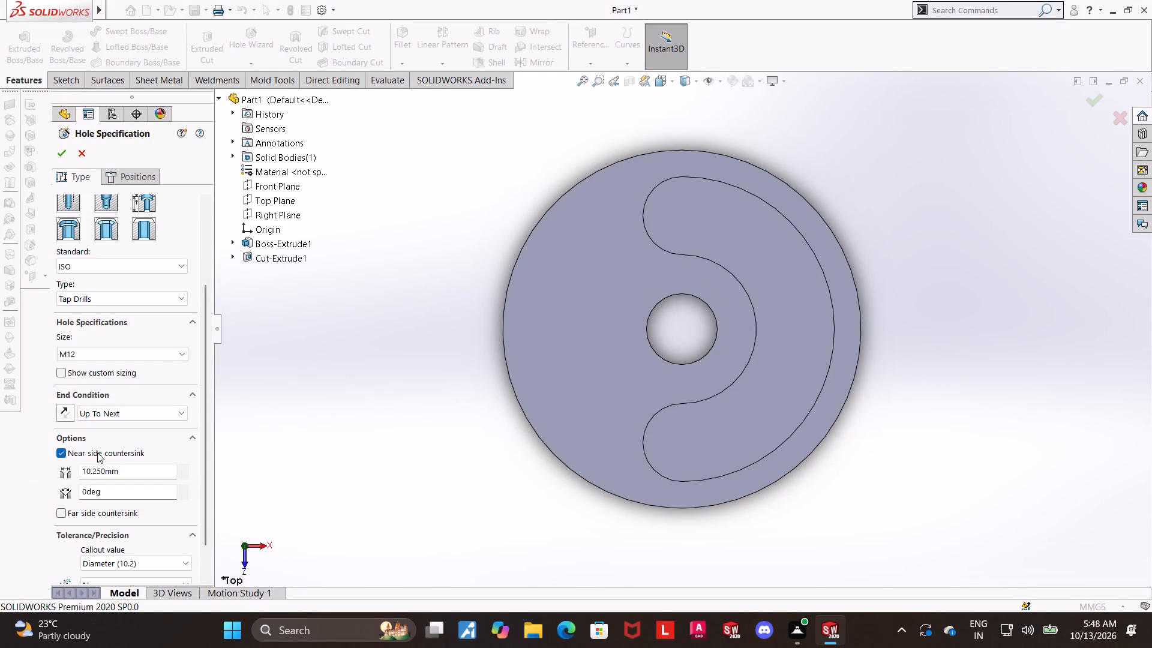
pyautogui.click(125, 415)
pyautogui.click(116, 423)
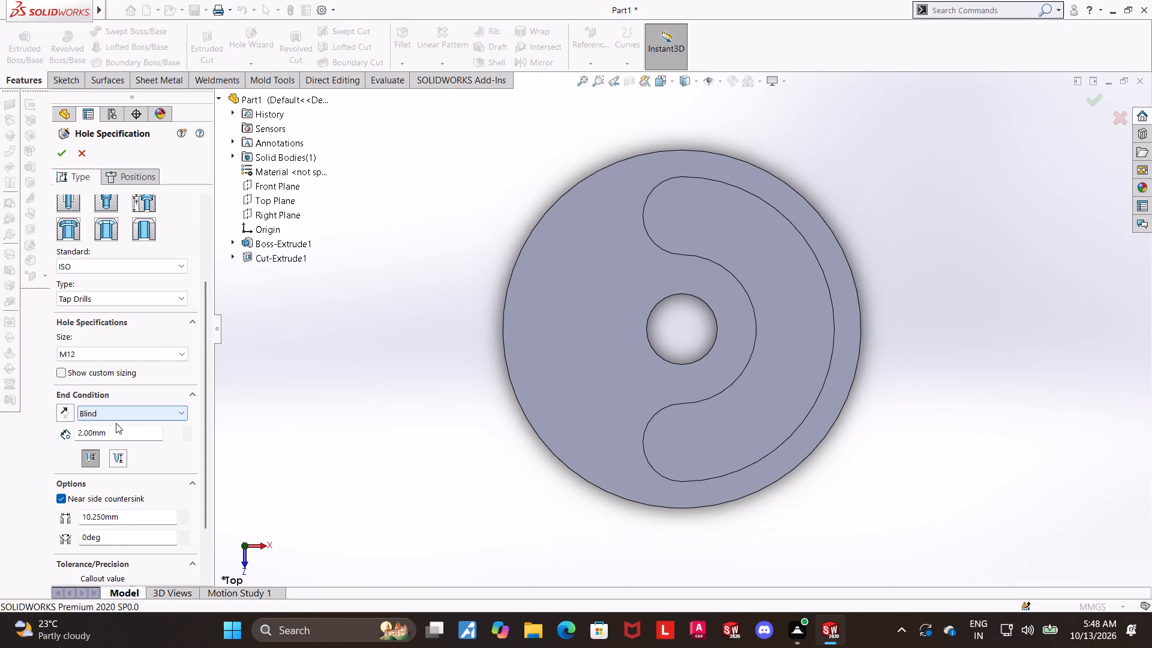
pyautogui.moveTo(115, 429); pyautogui.dragTo(0, 424)
pyautogui.press('2')
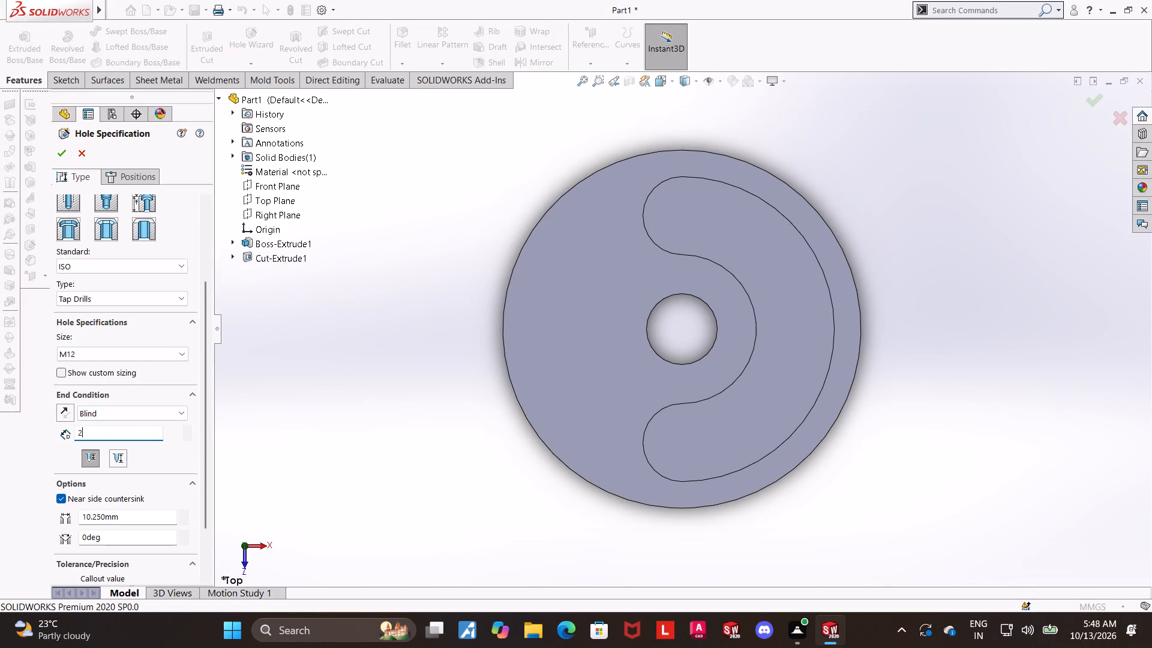
pyautogui.press('5')
pyautogui.press('Return')
# Position three holes on the slot floor using a 3D sketch, one at each slot end and one midway, each about 32 mm from the centre.
pyautogui.scroll(1, 194, 434)
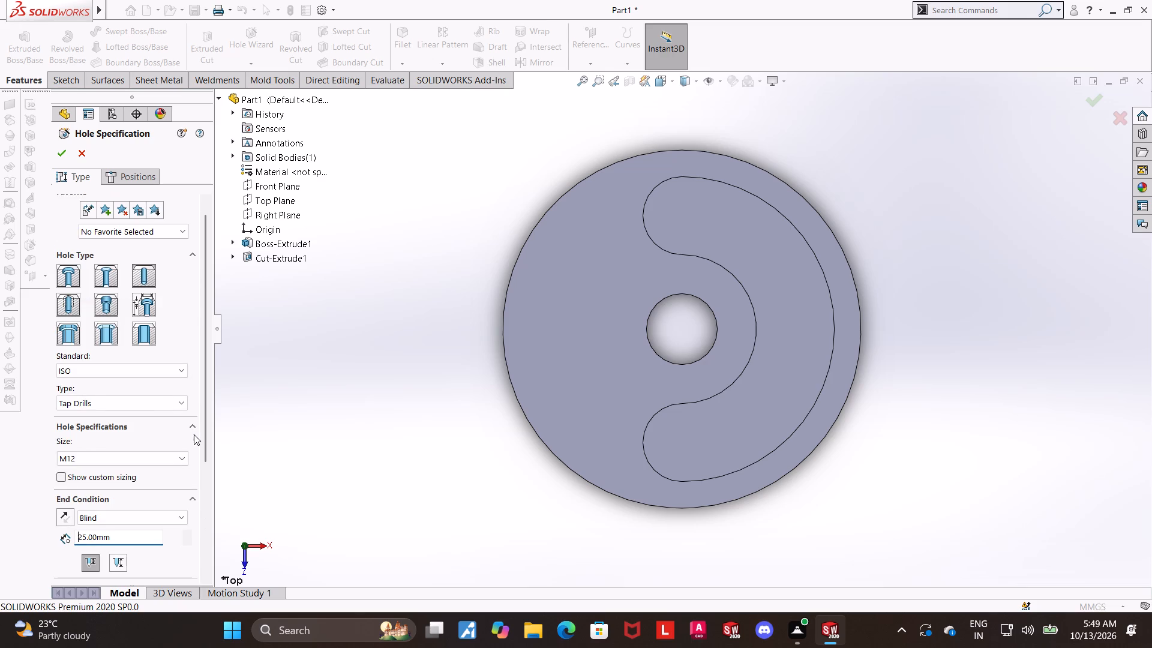
pyautogui.click(142, 176)
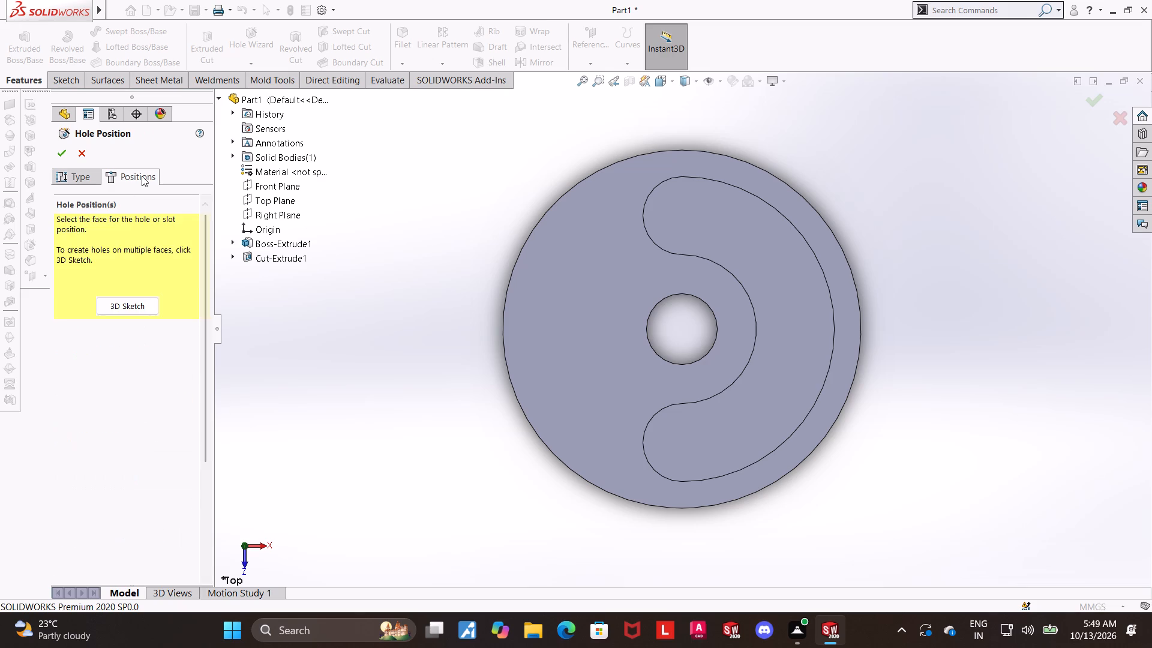
pyautogui.click(124, 304)
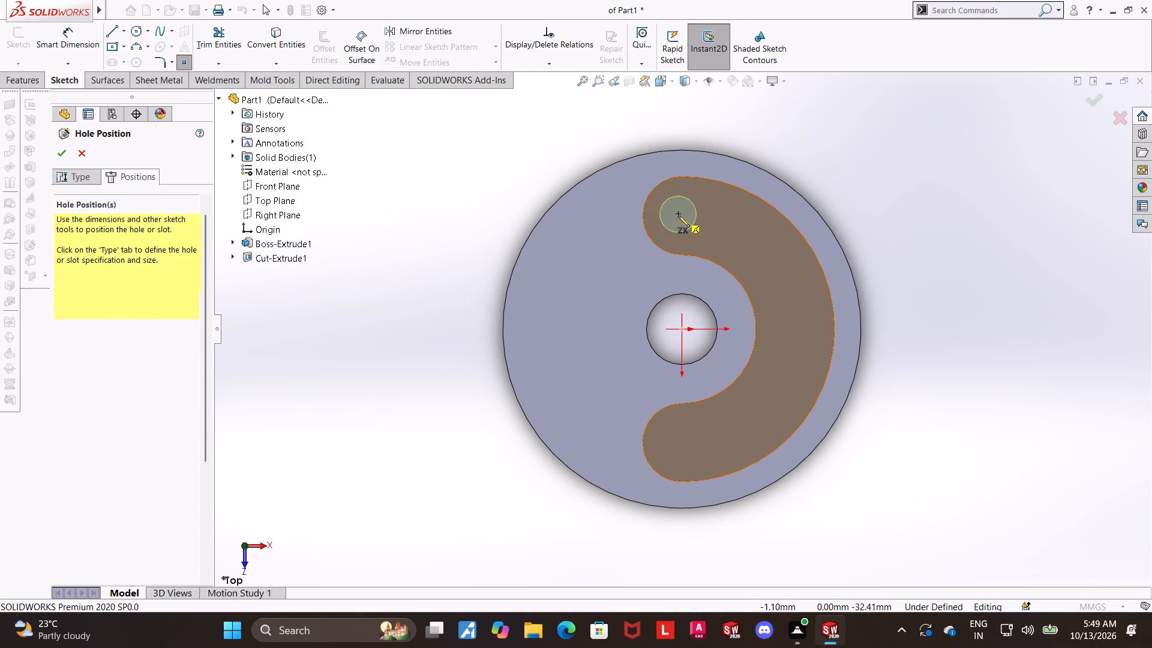
pyautogui.click(684, 218)
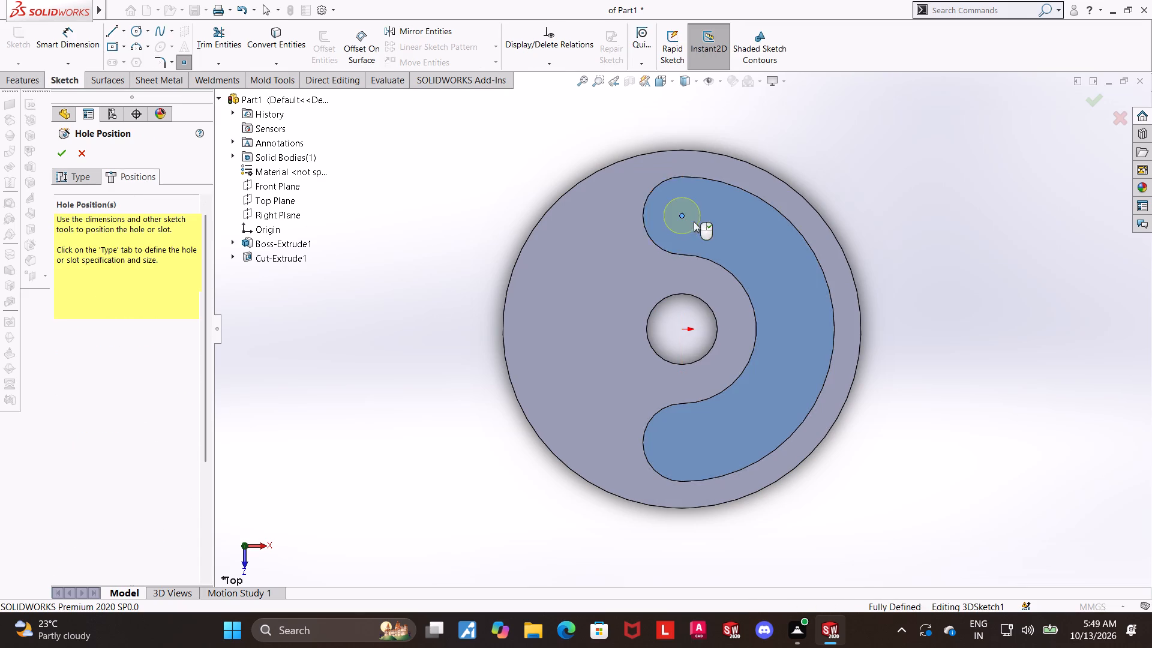
pyautogui.click(679, 442)
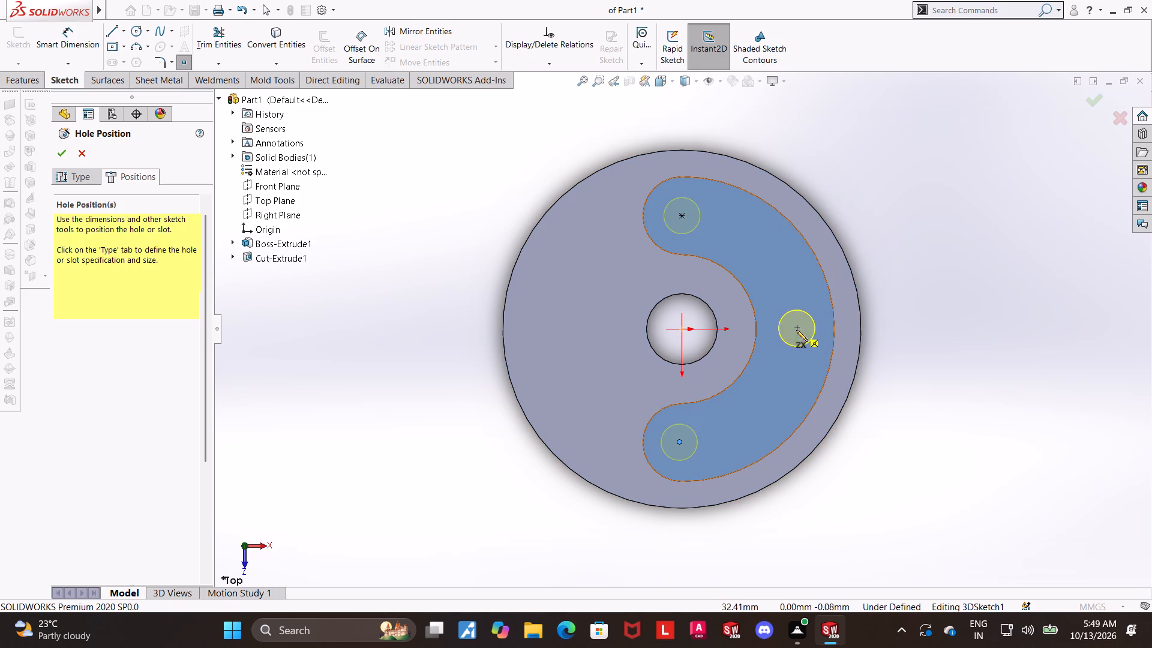
pyautogui.click(796, 330)
pyautogui.press('Escape')
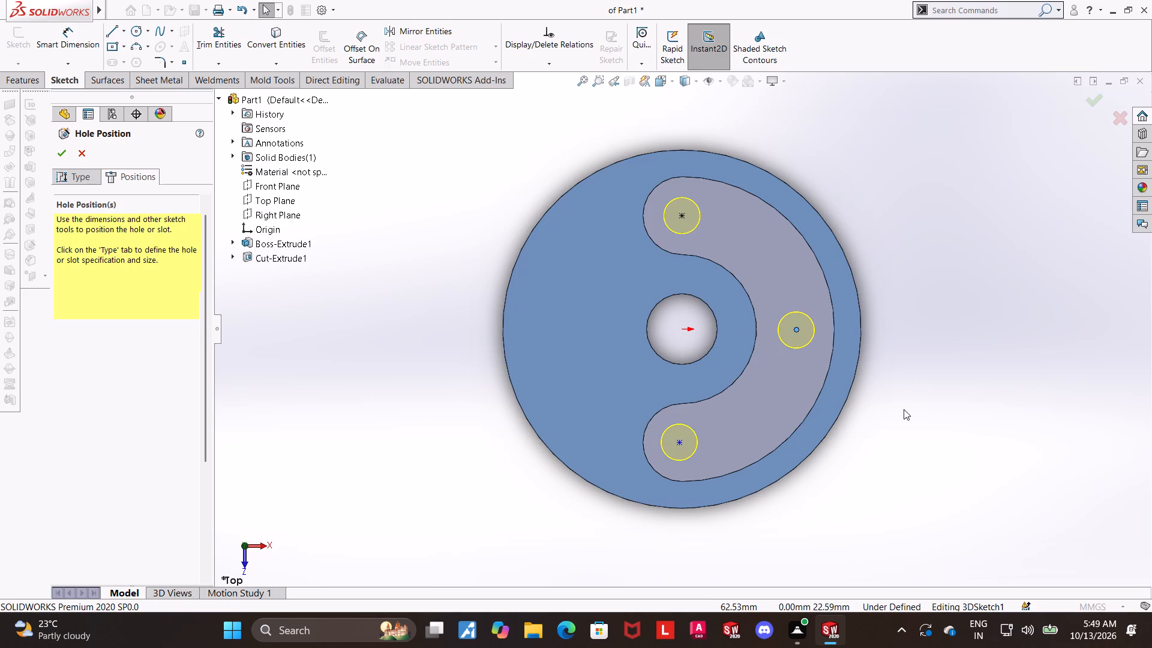
pyautogui.scroll(1, 904, 409)
pyautogui.press('Escape')
pyautogui.press('Escape')
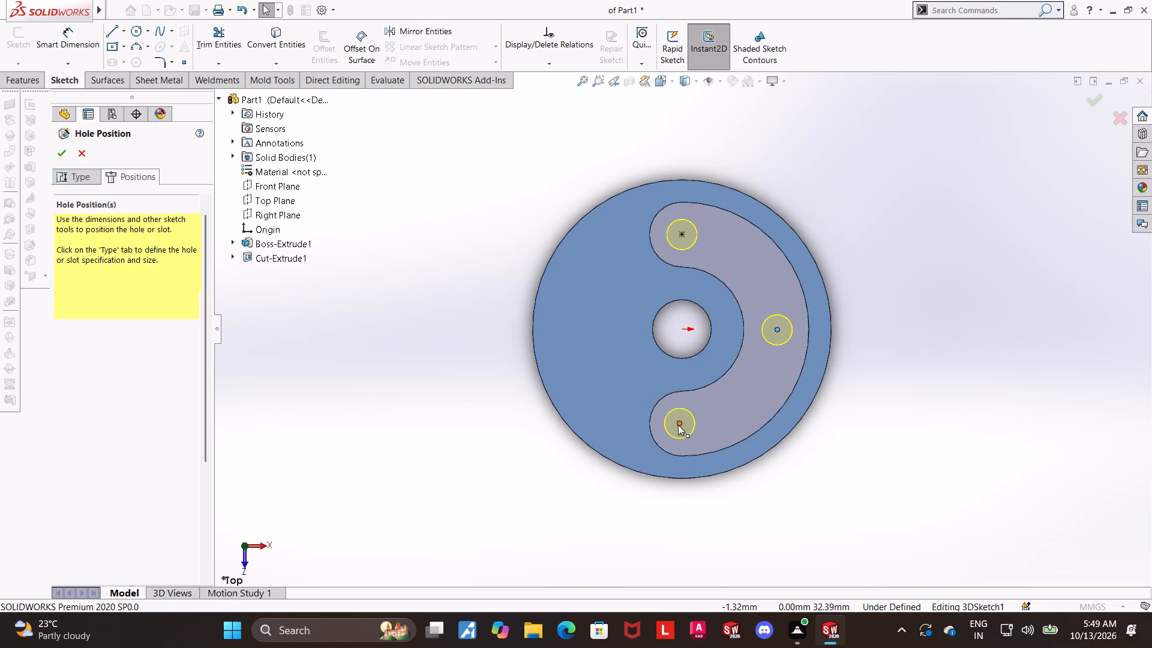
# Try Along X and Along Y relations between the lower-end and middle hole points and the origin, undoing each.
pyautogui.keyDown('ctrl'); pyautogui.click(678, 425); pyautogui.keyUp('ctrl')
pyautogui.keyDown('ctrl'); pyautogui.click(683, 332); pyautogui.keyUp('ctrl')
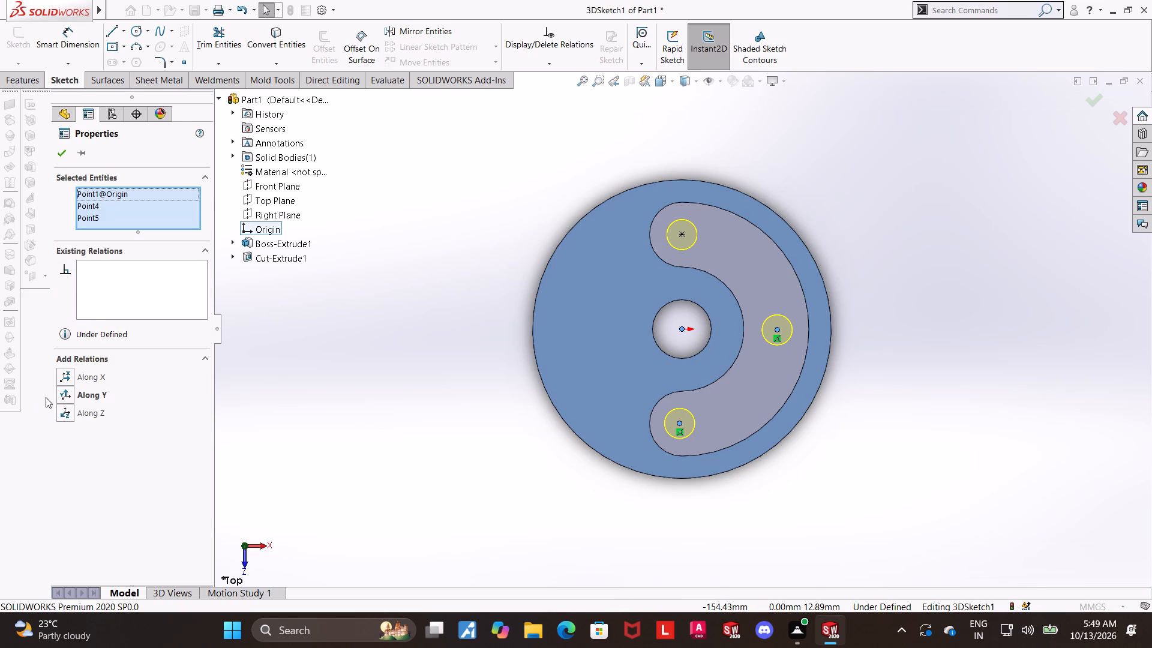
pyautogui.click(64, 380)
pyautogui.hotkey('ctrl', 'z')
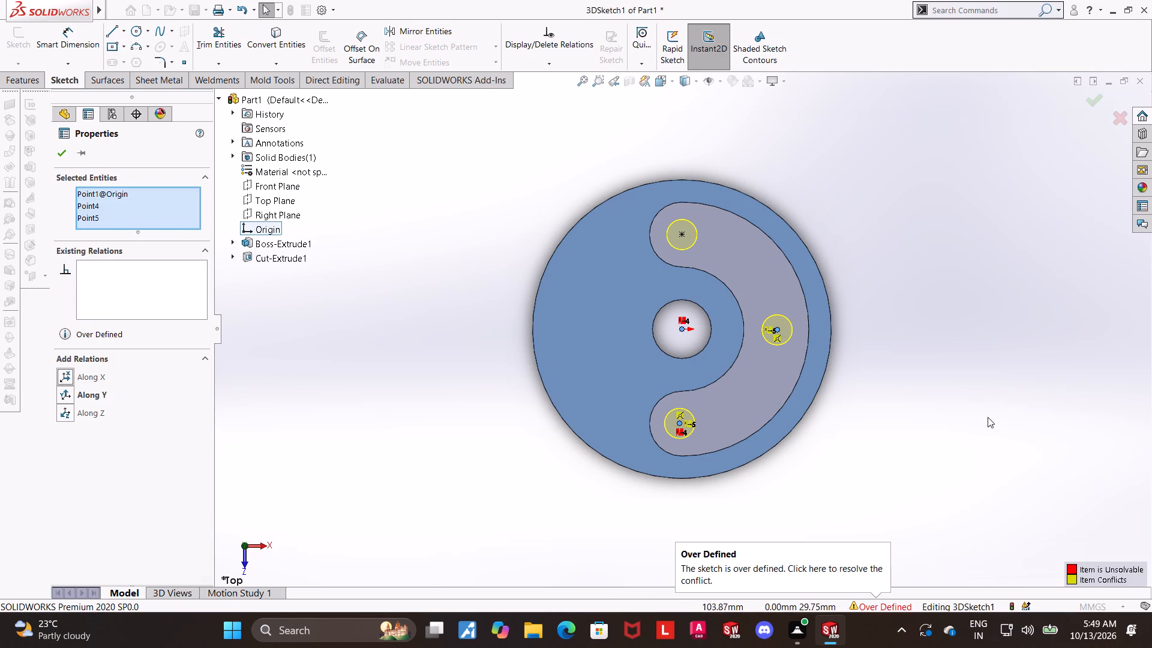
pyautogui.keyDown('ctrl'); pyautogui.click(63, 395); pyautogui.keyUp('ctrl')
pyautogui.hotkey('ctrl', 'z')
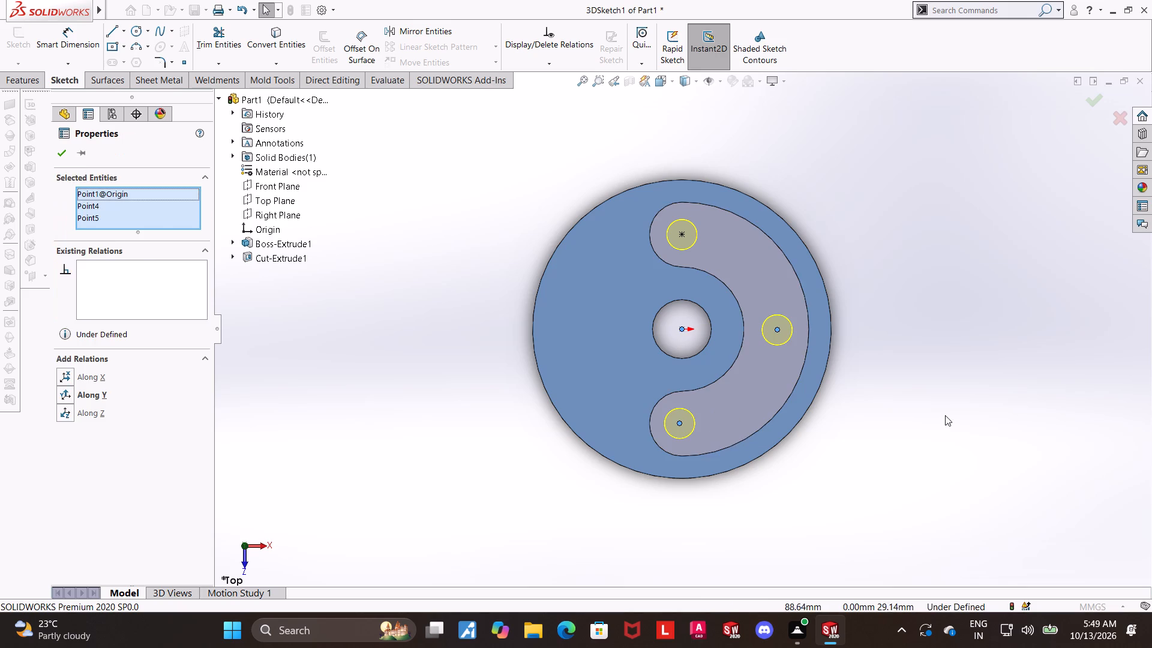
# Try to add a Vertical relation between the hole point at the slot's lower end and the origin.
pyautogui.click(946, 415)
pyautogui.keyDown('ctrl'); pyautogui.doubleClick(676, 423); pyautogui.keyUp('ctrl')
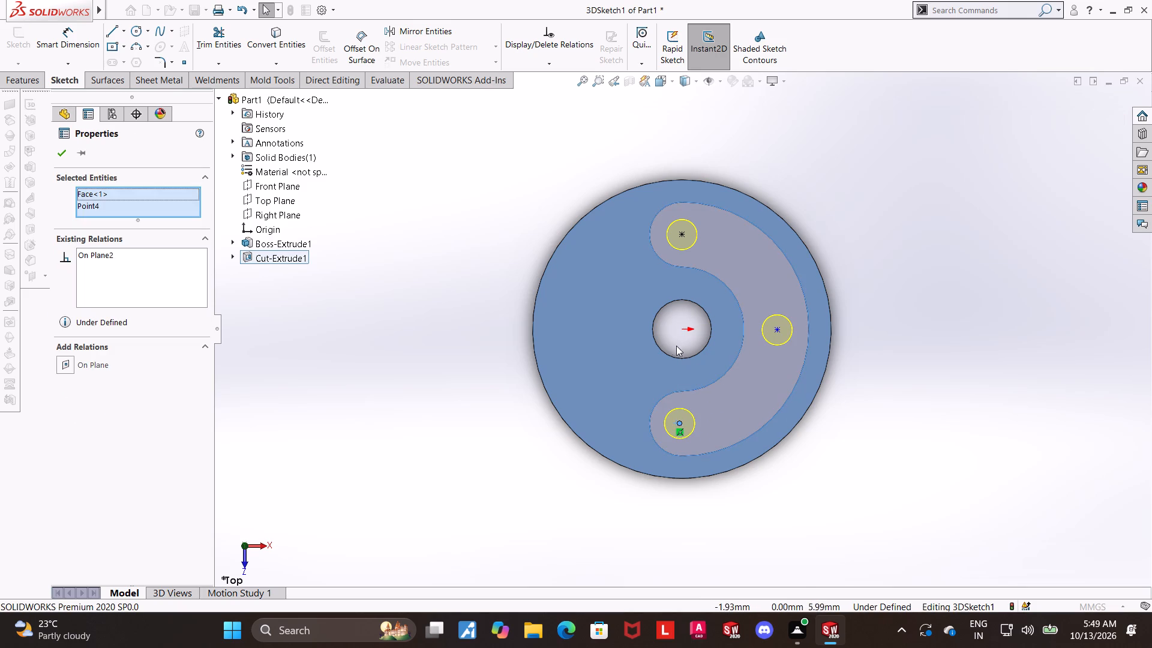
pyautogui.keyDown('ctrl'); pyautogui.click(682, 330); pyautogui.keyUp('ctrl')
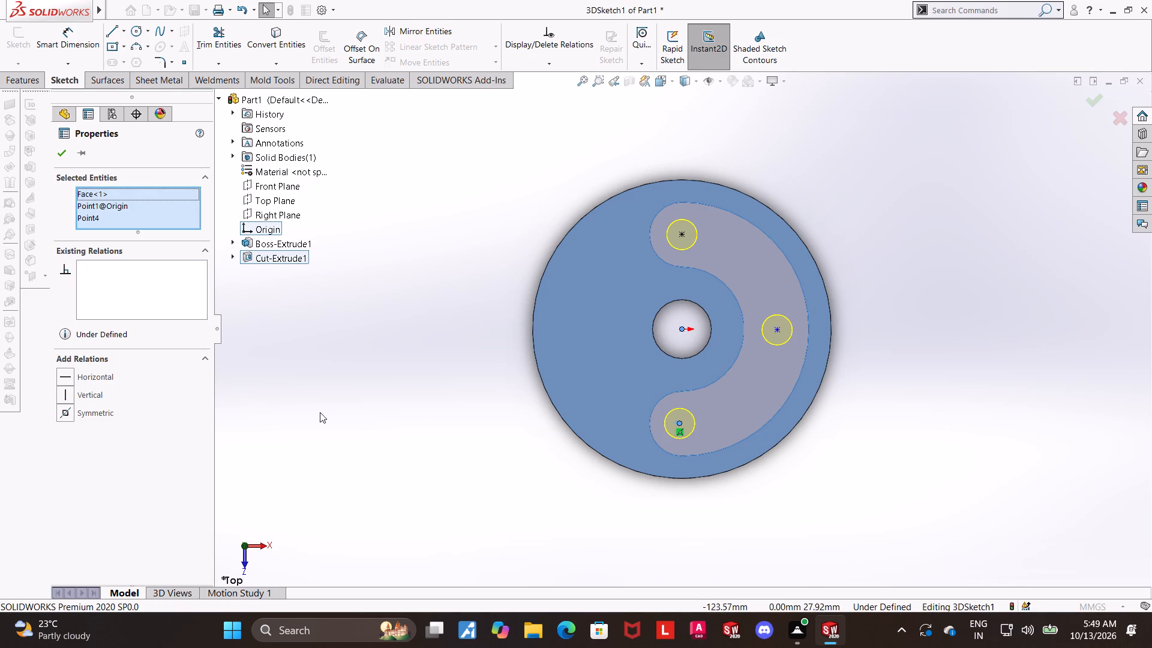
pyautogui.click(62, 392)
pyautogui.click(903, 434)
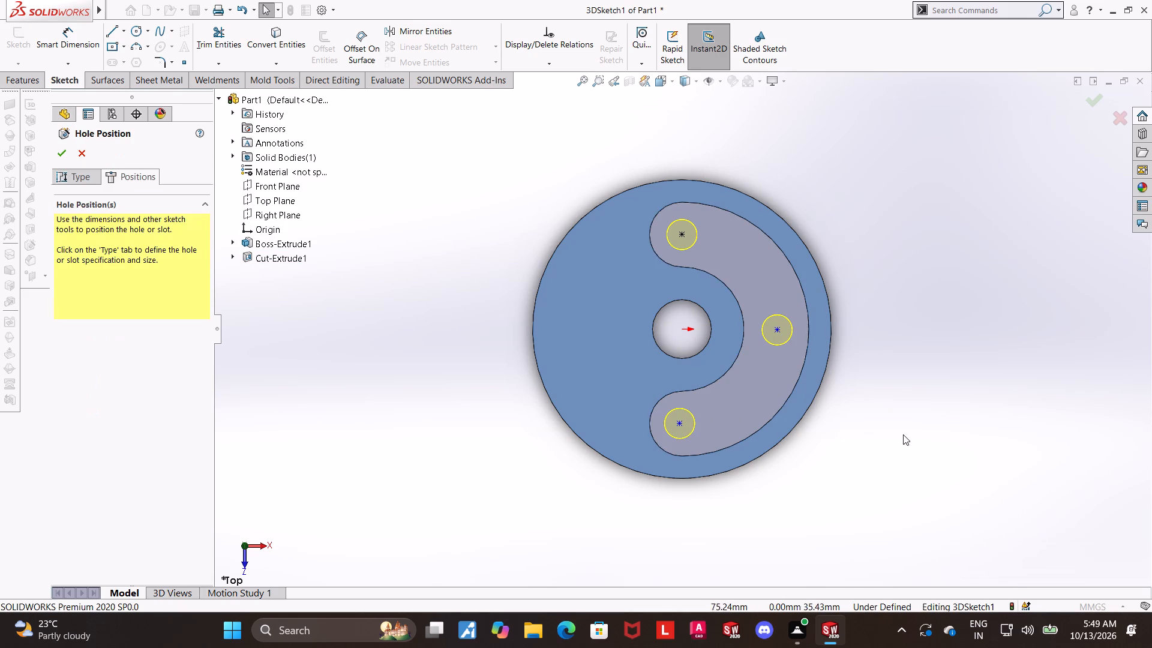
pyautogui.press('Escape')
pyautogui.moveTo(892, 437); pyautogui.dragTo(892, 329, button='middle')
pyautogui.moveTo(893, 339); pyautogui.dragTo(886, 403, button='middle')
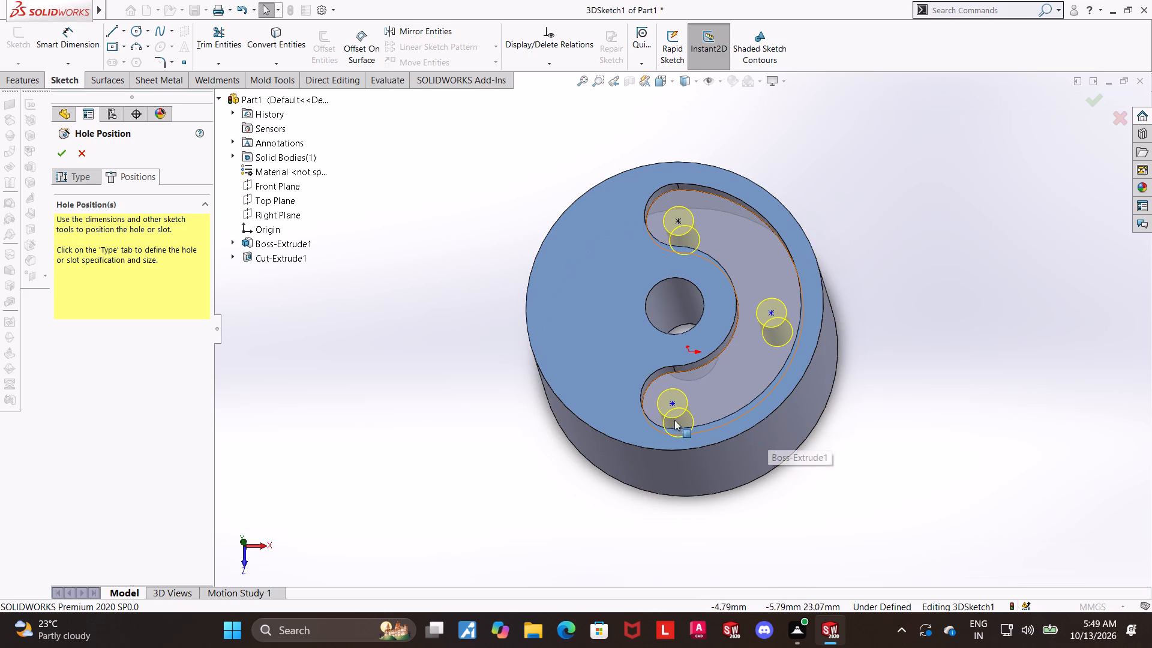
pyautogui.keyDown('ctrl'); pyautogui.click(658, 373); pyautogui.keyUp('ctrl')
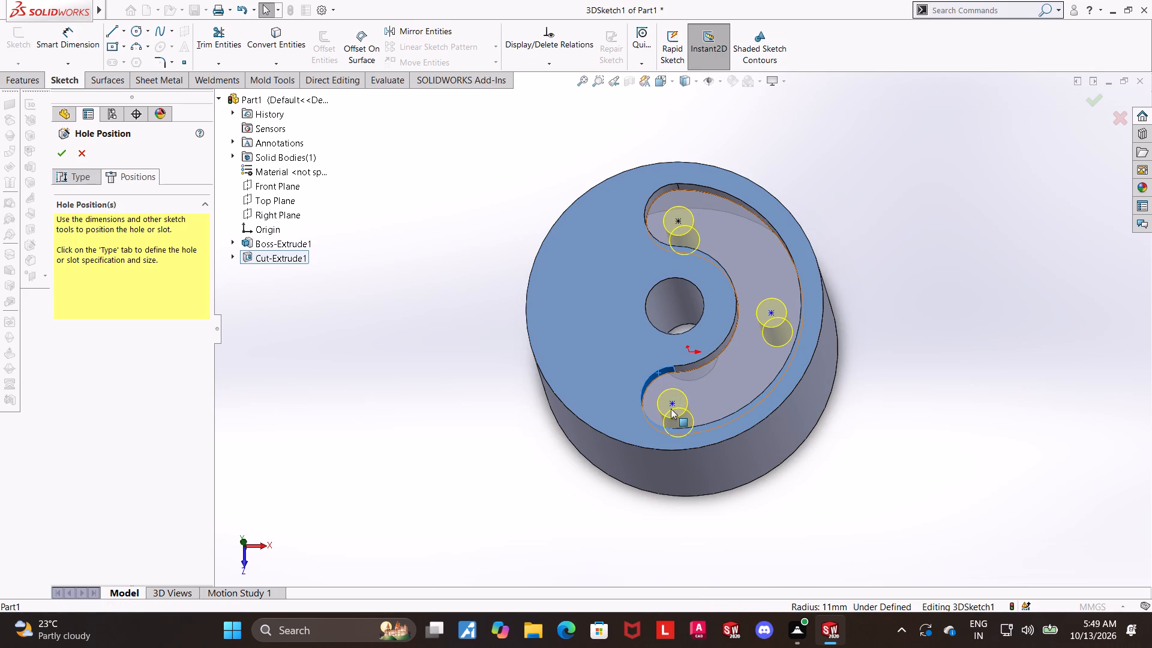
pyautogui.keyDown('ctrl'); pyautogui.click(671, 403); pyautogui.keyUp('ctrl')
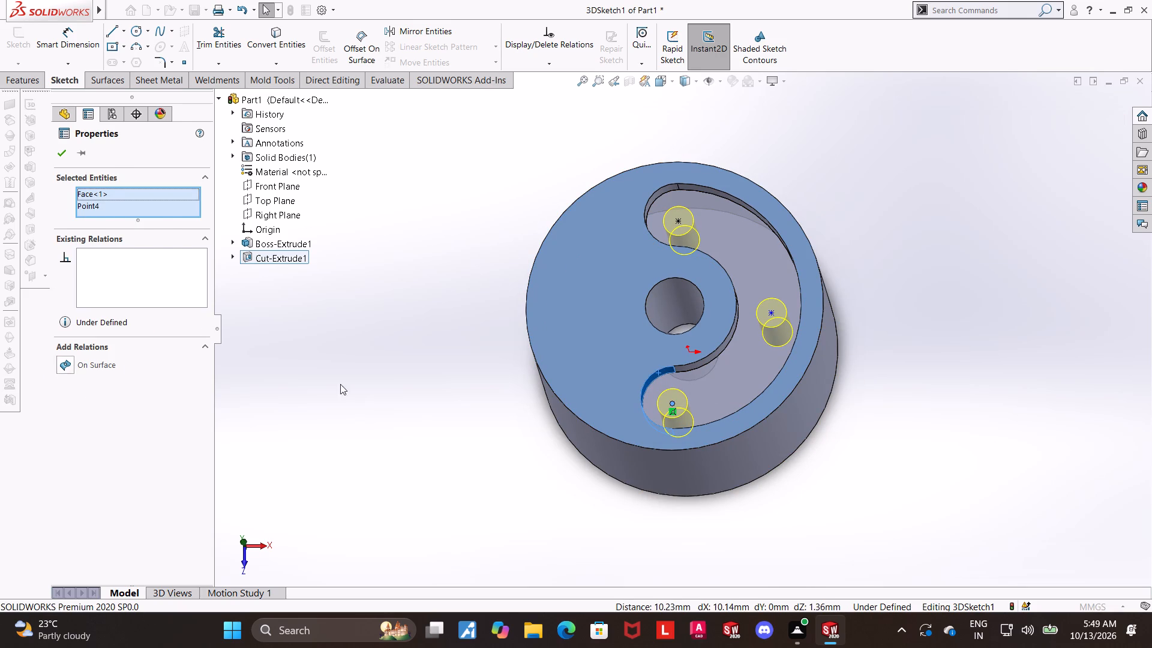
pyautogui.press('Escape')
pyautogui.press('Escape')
# Make the hole point at the slot's lower end concentric with the slot end's arc edge.
pyautogui.moveTo(878, 449); pyautogui.dragTo(835, 458, button='middle')
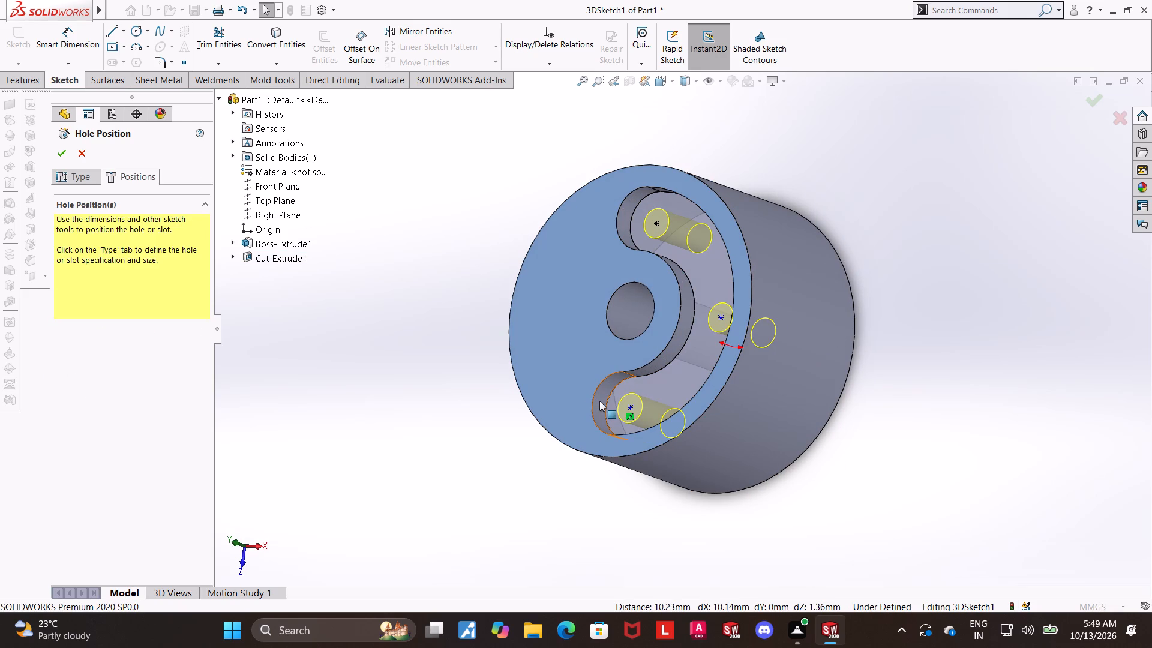
pyautogui.click(595, 396)
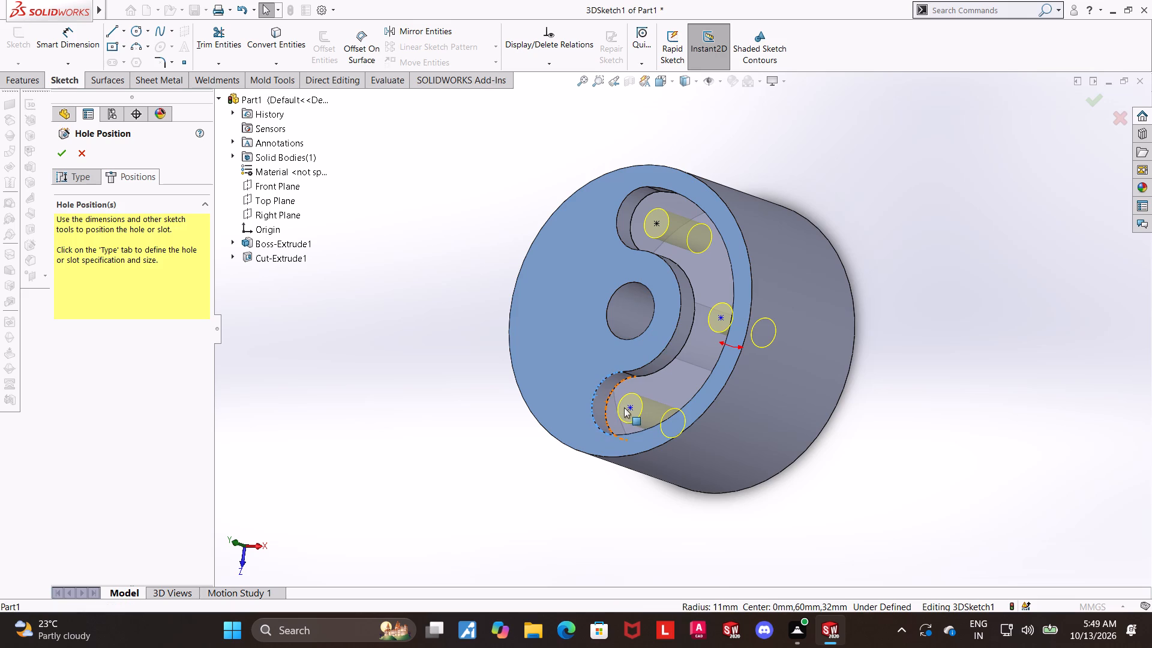
pyautogui.keyDown('ctrl'); pyautogui.click(631, 405); pyautogui.keyUp('ctrl')
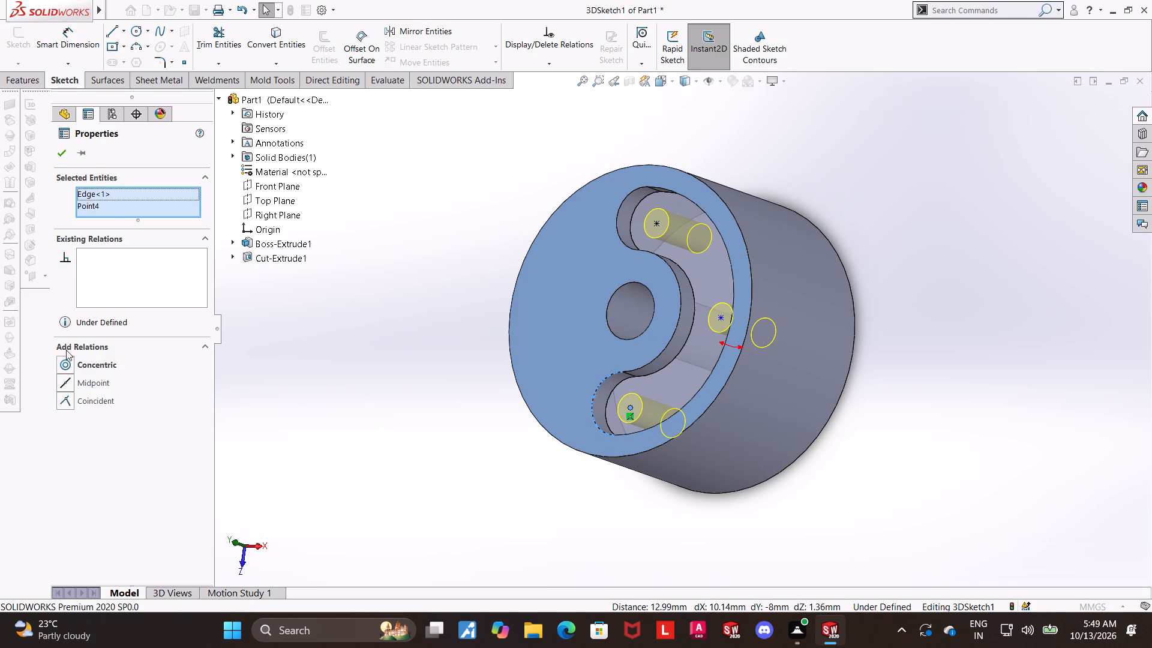
pyautogui.click(64, 365)
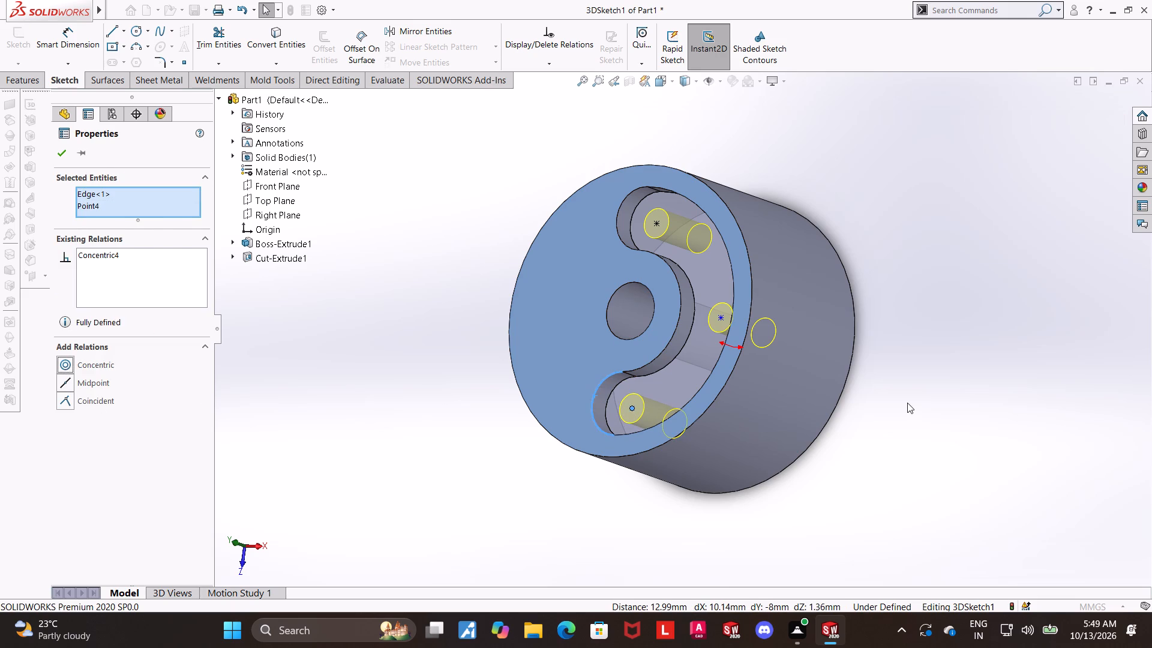
pyautogui.click(907, 403)
pyautogui.moveTo(908, 402); pyautogui.dragTo(922, 380, button='middle')
pyautogui.scroll(1, 919, 377)
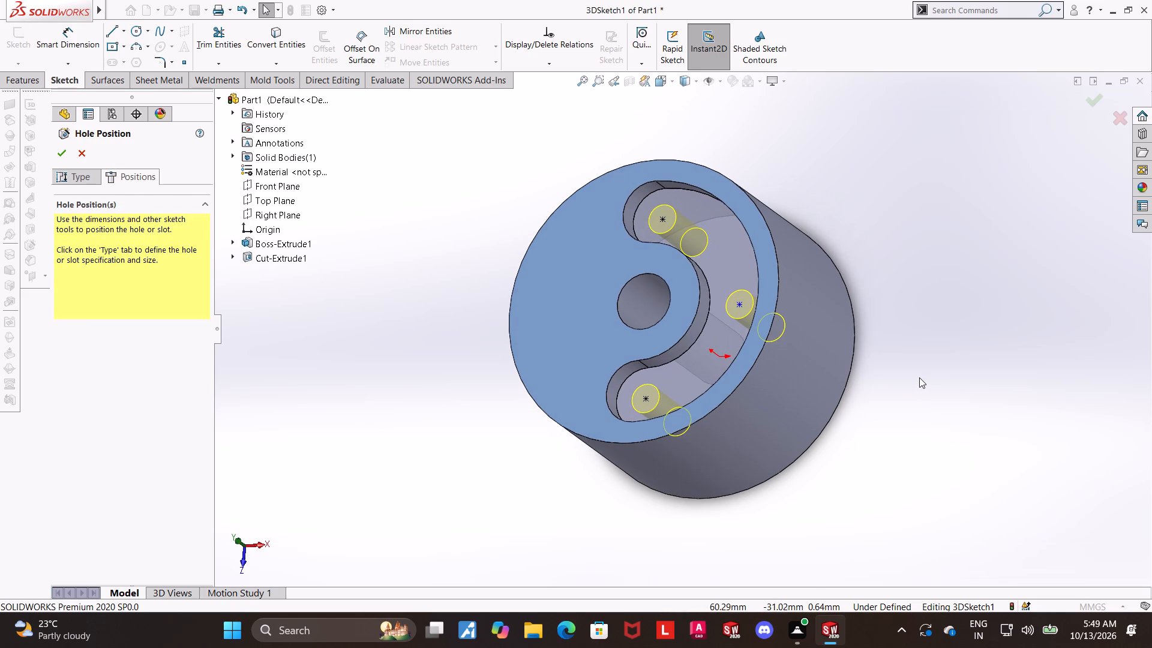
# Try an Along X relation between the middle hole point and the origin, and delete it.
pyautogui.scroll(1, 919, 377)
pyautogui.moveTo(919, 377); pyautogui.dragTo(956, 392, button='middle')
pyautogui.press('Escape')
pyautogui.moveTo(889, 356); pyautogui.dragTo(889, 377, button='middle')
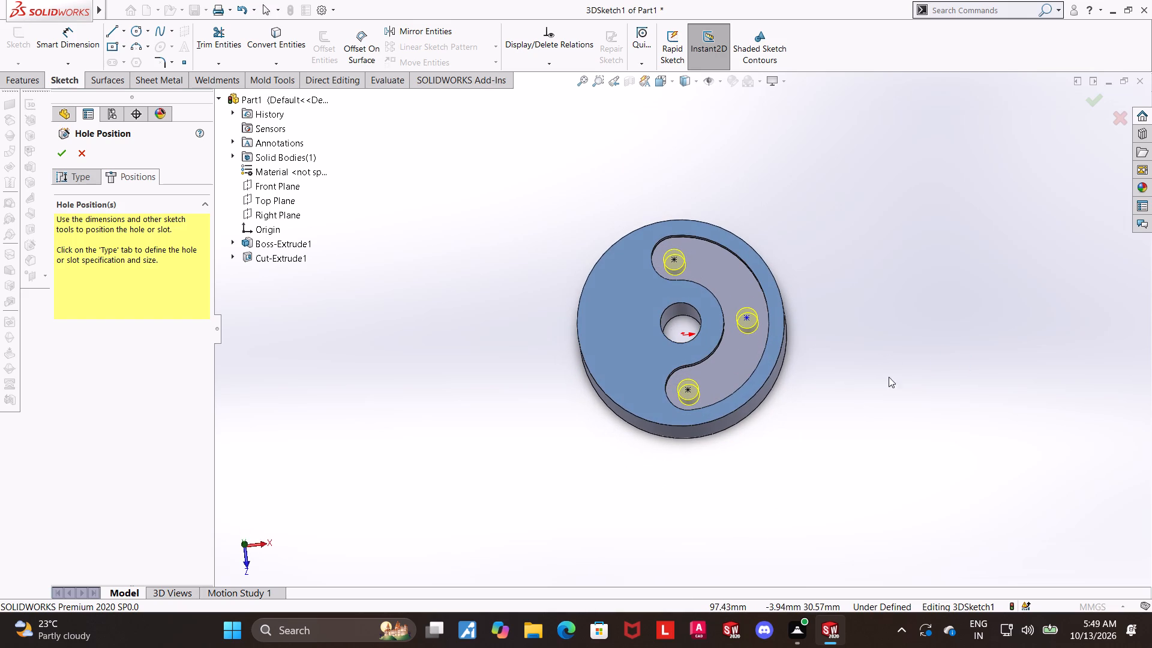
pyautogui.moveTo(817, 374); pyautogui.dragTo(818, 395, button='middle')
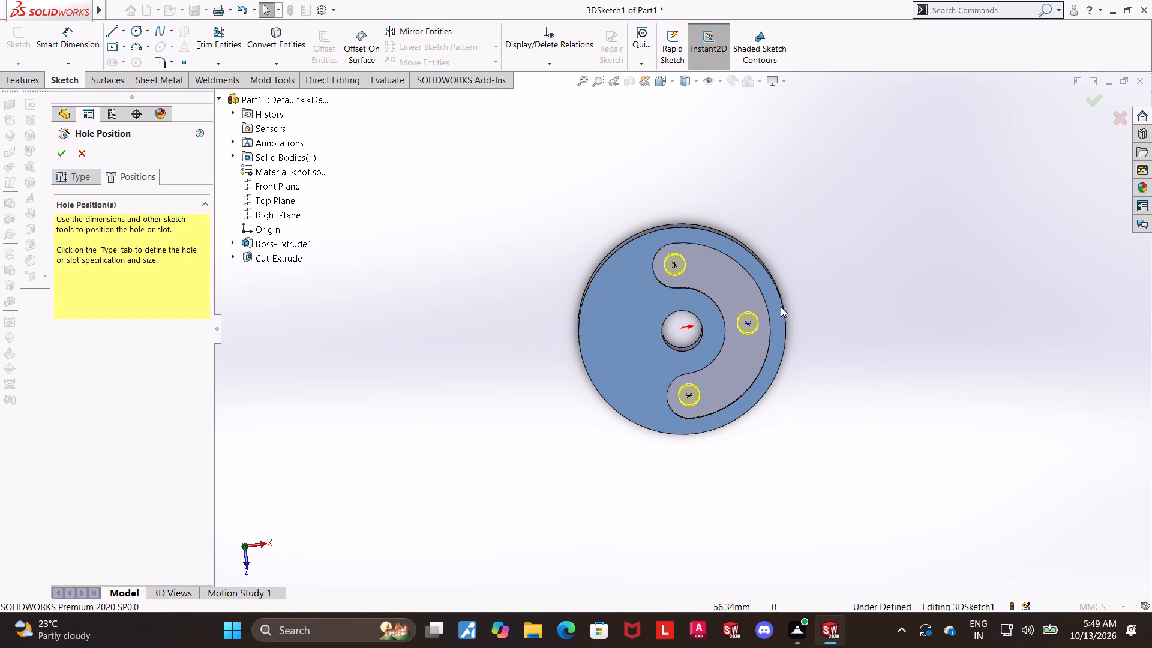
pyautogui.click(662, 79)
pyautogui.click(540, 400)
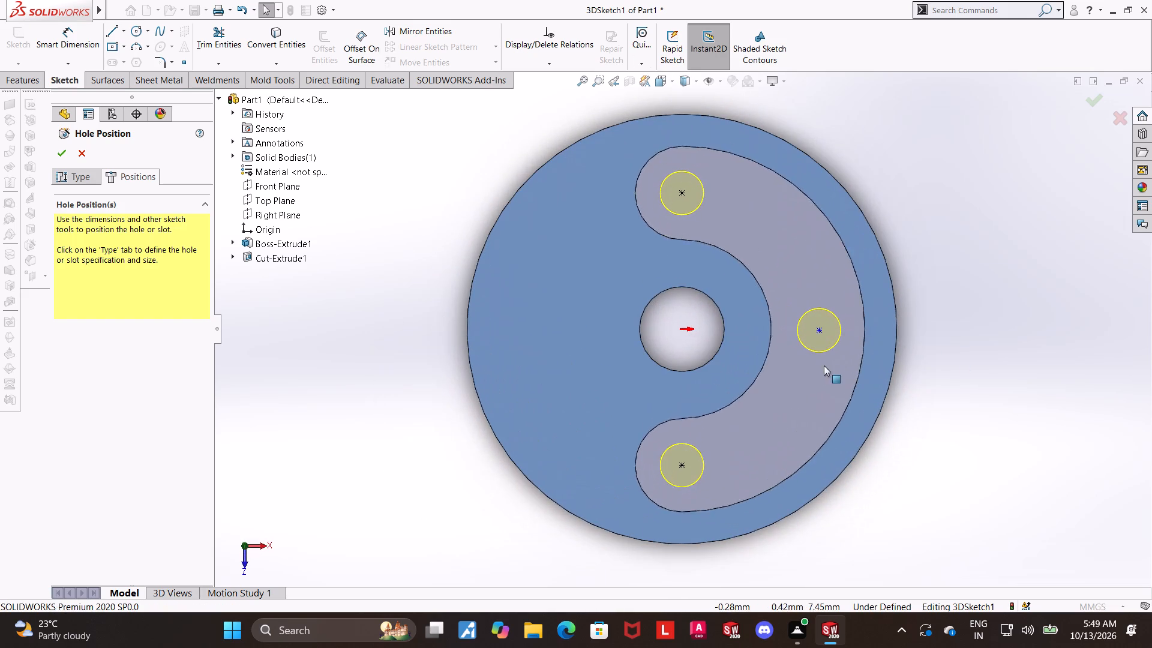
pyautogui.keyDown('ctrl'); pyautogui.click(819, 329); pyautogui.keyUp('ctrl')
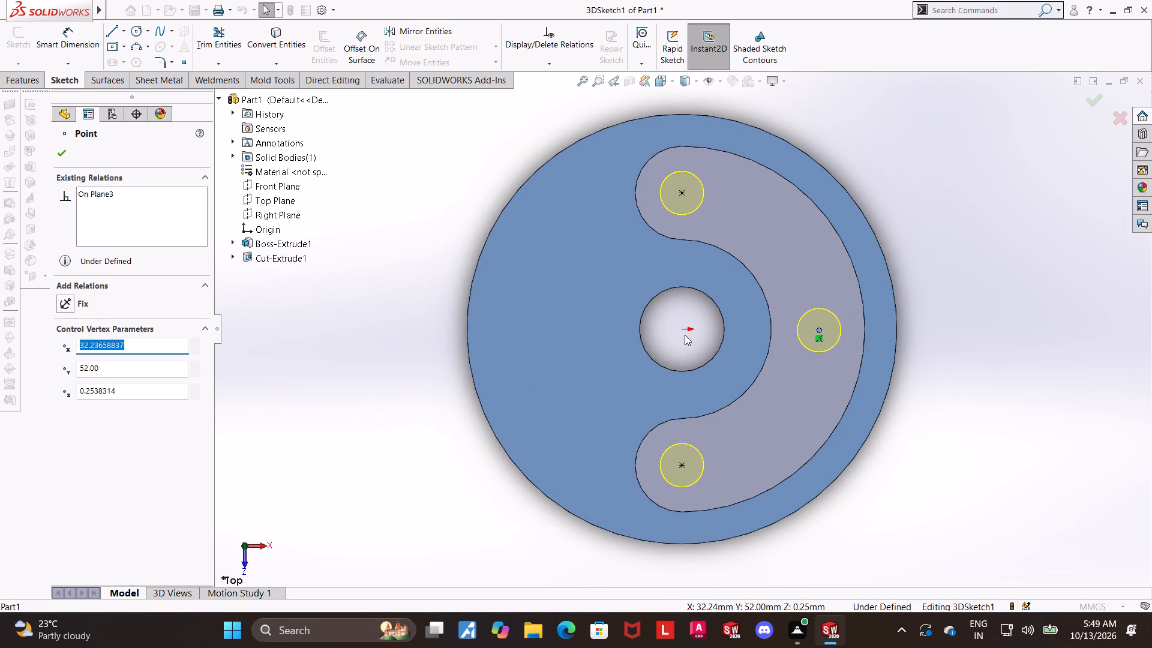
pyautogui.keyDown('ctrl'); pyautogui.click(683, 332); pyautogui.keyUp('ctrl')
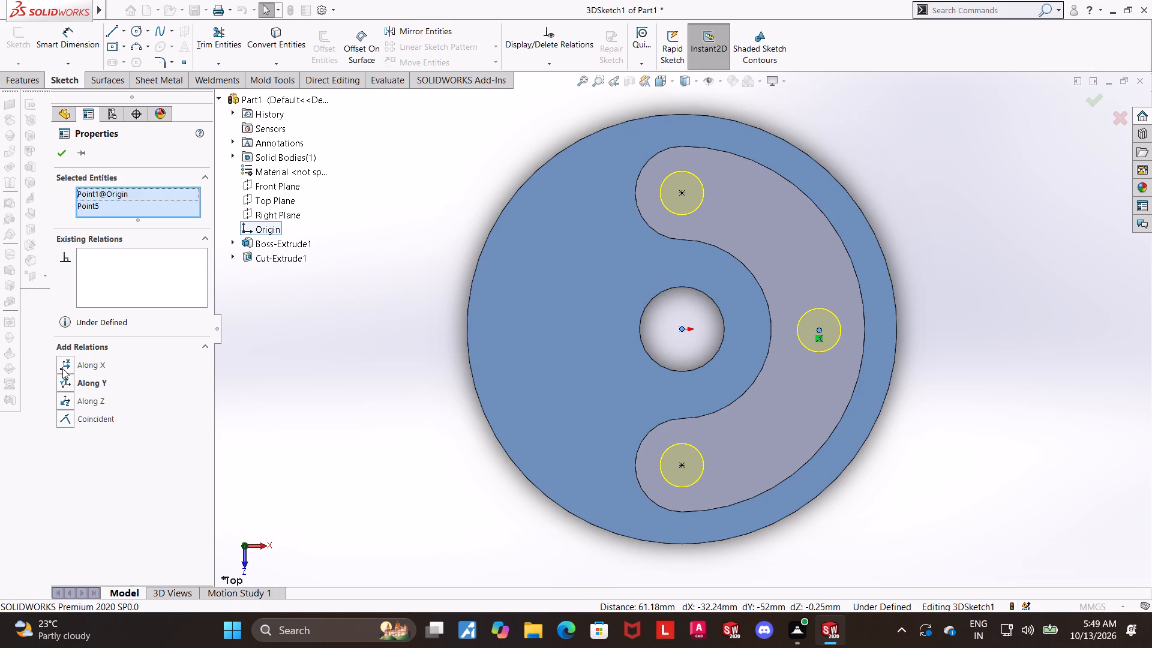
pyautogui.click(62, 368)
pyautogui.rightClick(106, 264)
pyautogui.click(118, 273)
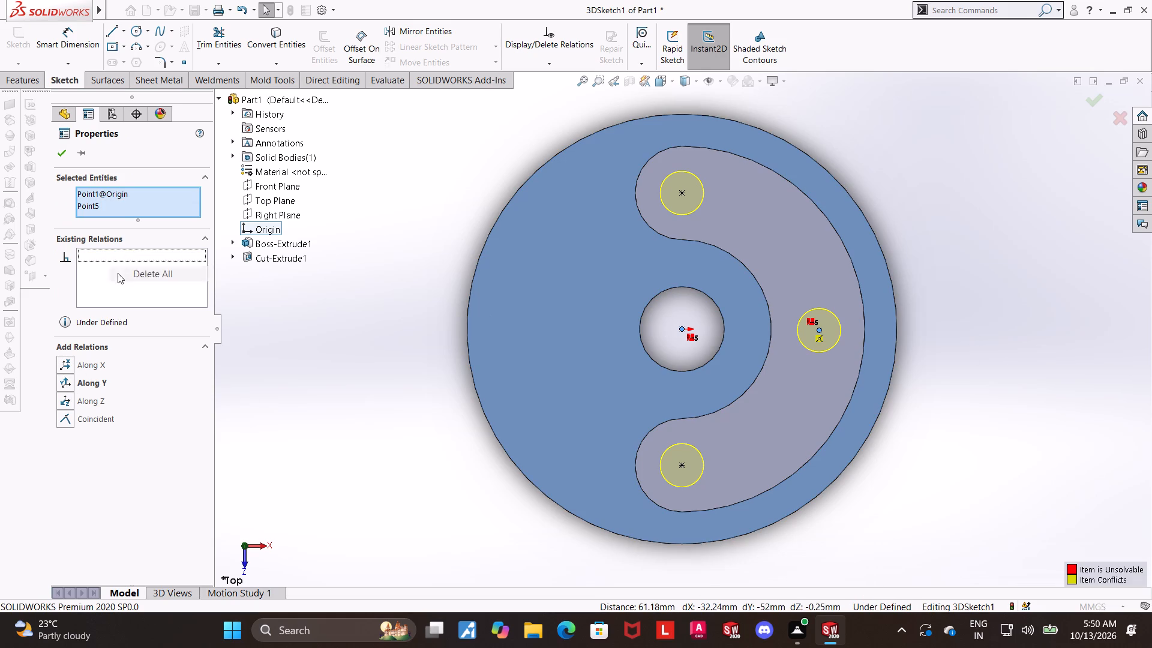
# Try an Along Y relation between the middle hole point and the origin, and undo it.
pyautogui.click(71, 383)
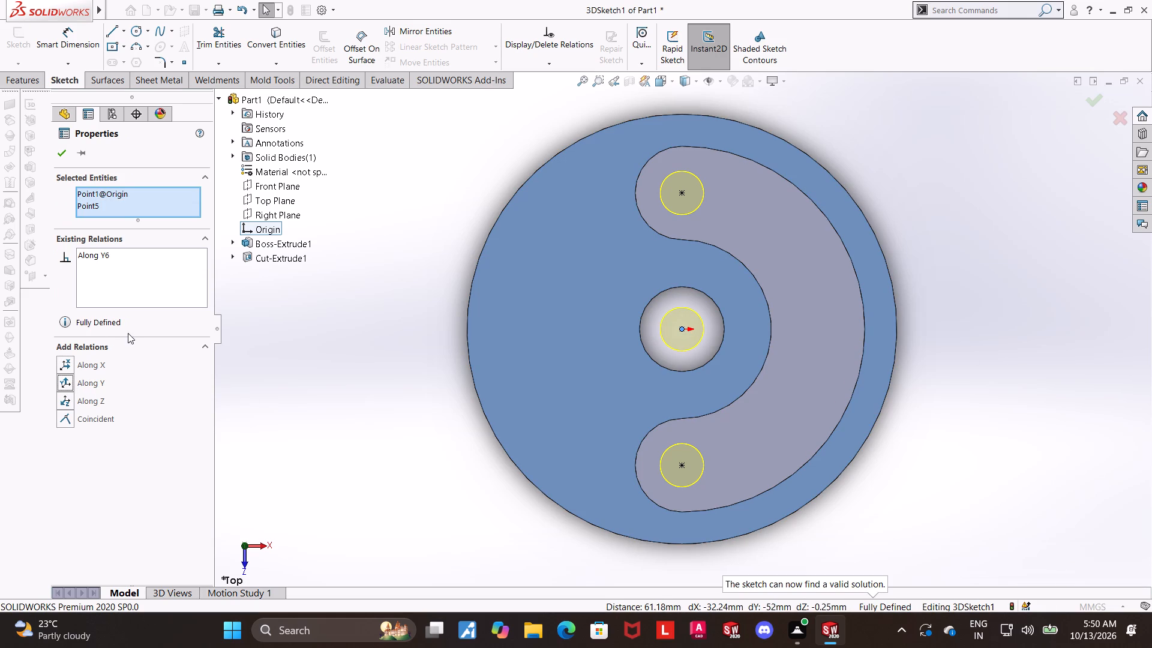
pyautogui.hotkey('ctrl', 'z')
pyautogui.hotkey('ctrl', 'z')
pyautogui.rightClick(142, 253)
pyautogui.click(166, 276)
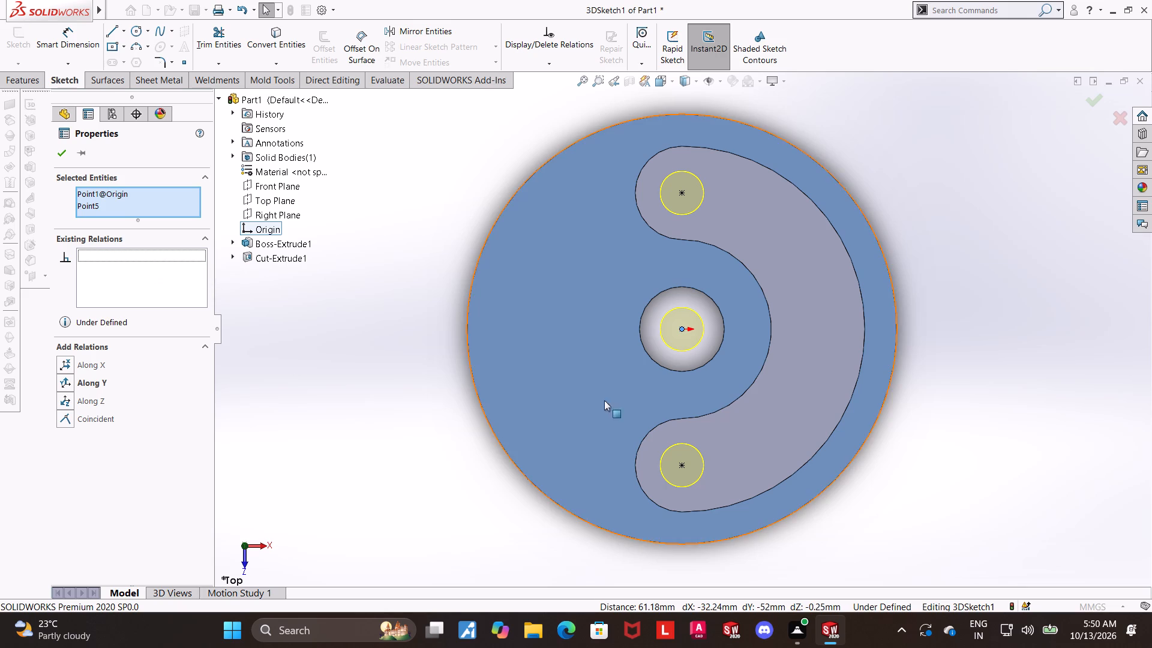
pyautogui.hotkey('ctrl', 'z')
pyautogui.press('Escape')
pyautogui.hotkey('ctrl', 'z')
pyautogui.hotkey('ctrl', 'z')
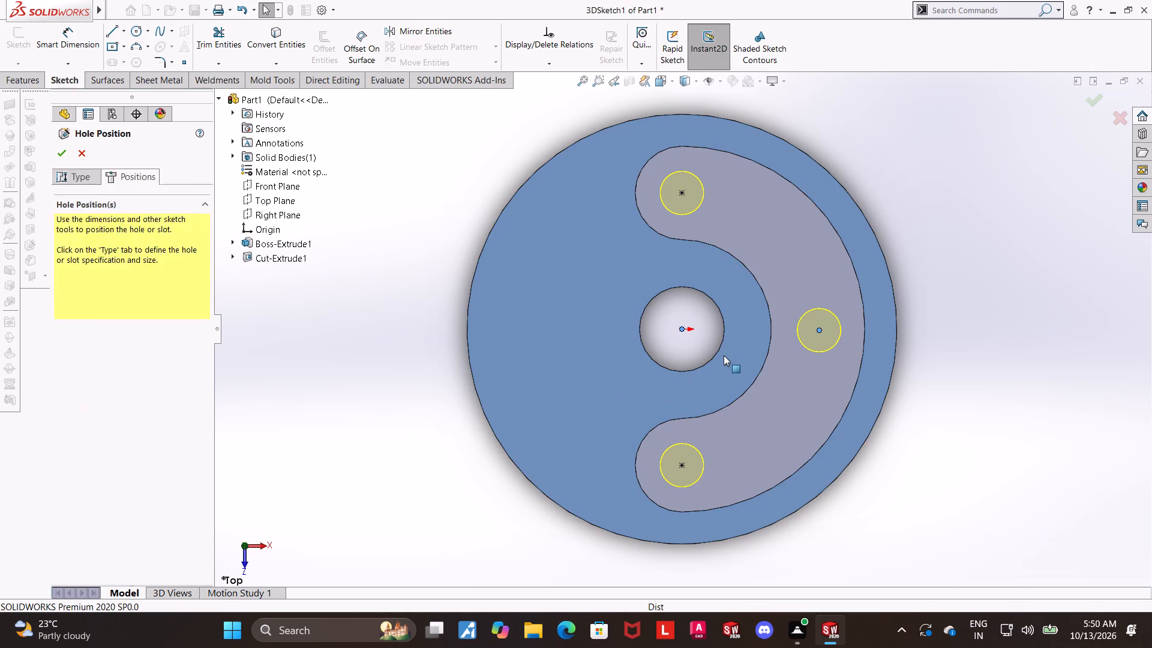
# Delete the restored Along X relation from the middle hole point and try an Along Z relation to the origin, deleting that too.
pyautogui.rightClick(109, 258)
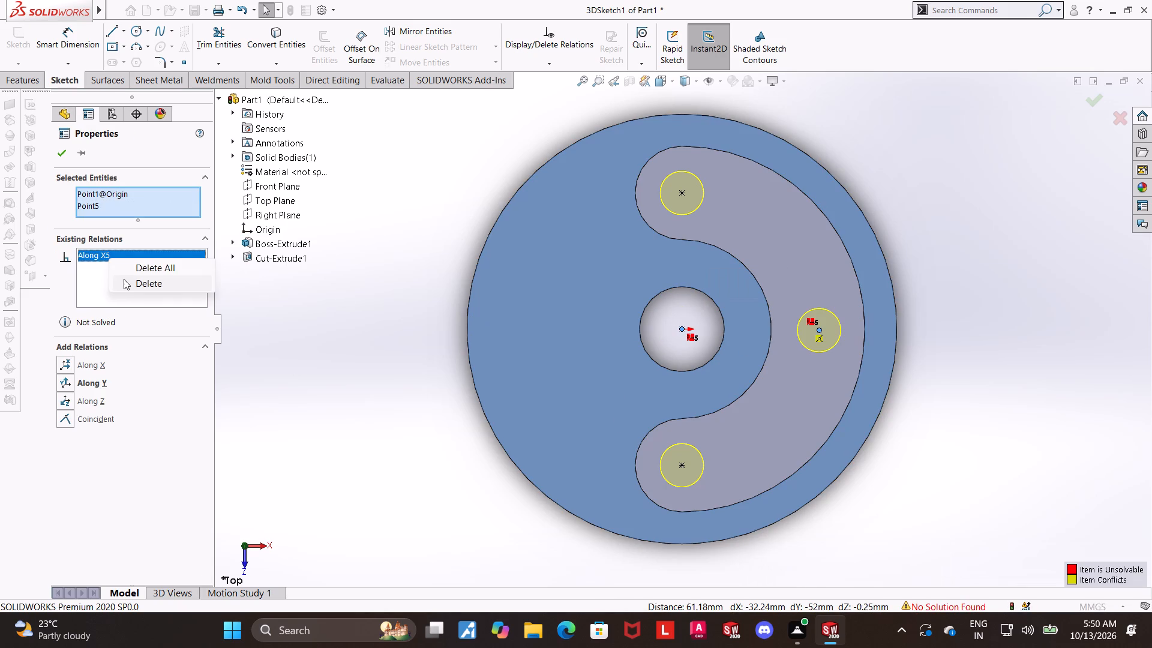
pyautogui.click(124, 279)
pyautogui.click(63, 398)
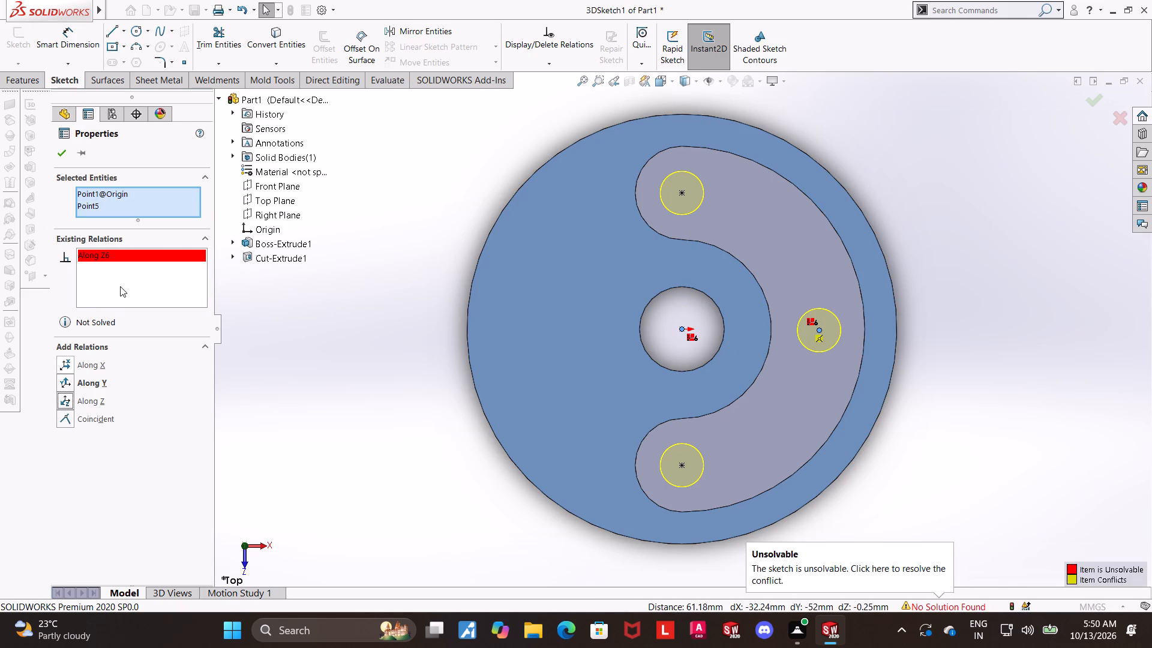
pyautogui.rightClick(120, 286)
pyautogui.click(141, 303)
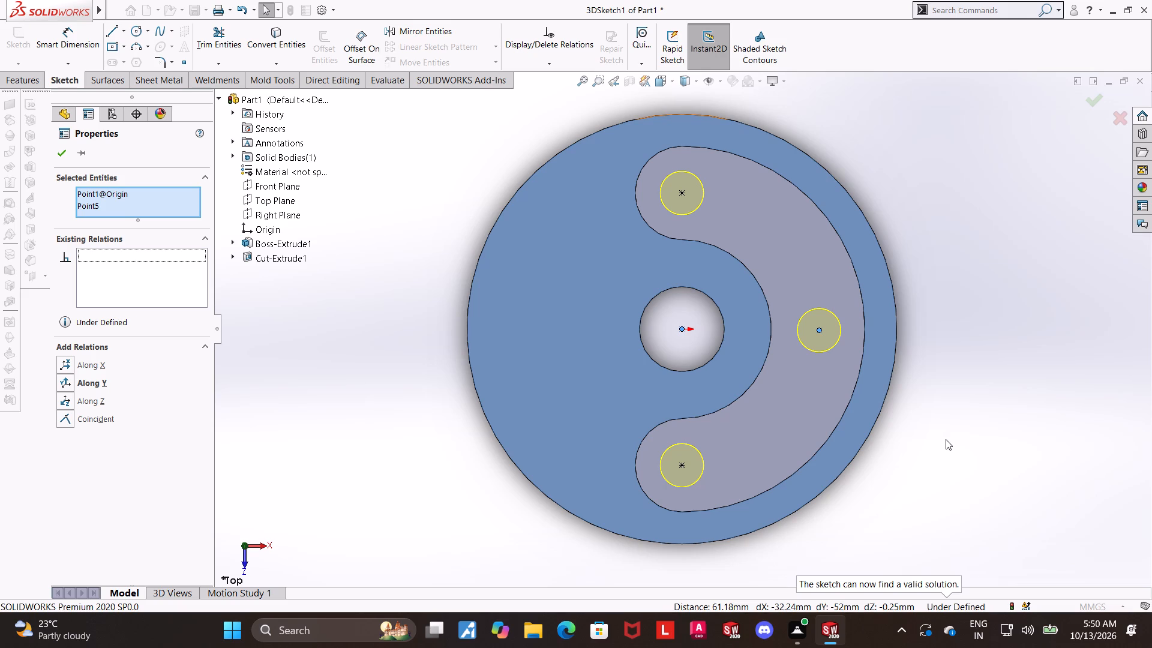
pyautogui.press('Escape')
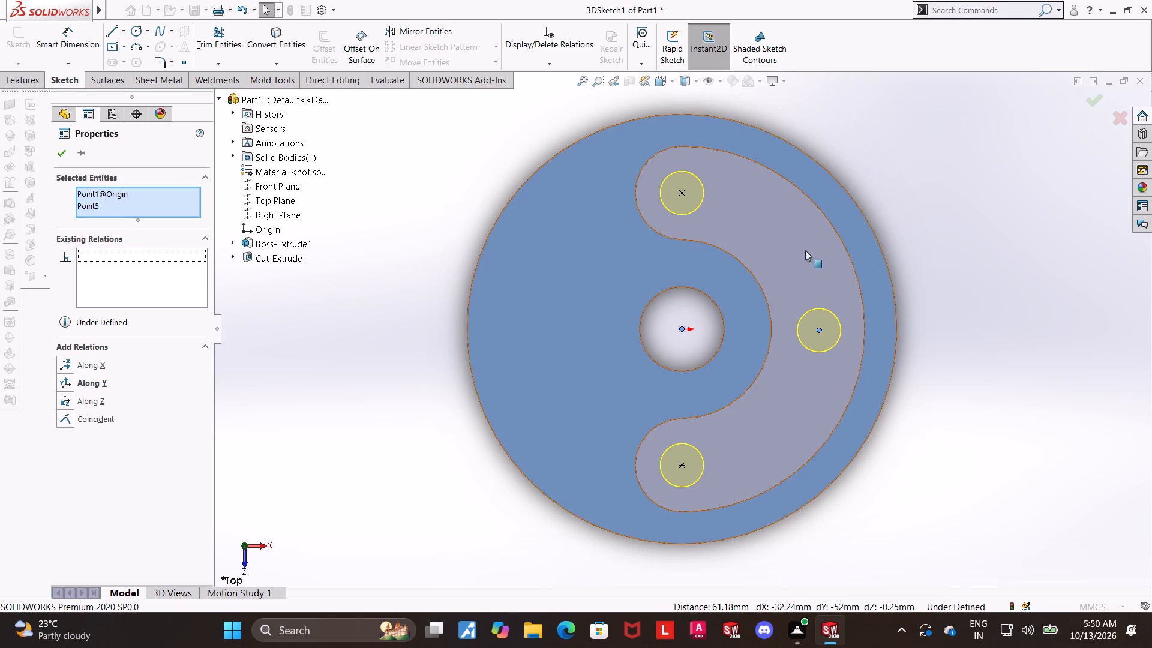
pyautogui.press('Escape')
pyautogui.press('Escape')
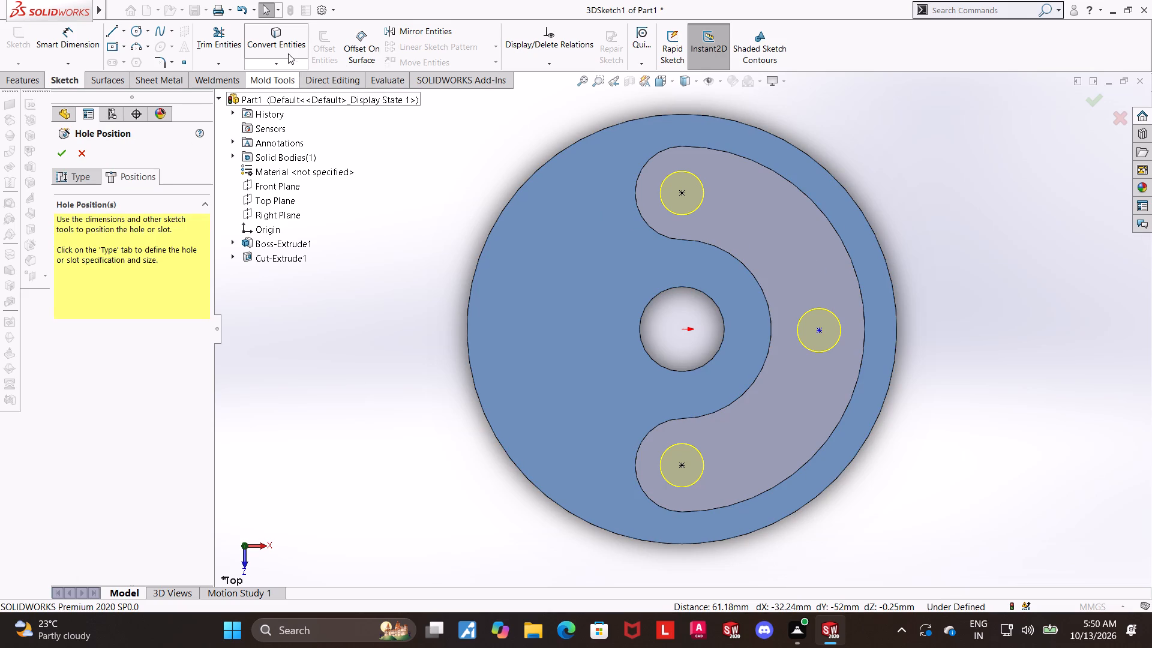
# Sketch a three-point arc along the slot's centreline from the upper-end hole point to the lower-end hole point, bulging toward the middle hole.
pyautogui.click(141, 43)
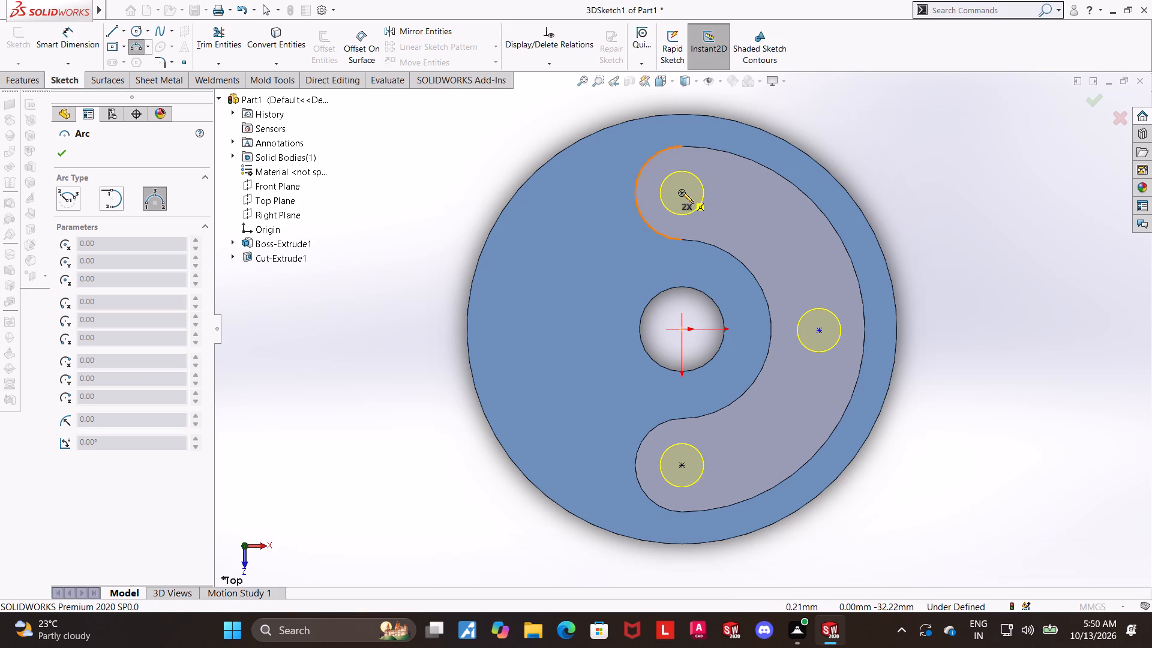
pyautogui.click(682, 192)
pyautogui.click(680, 466)
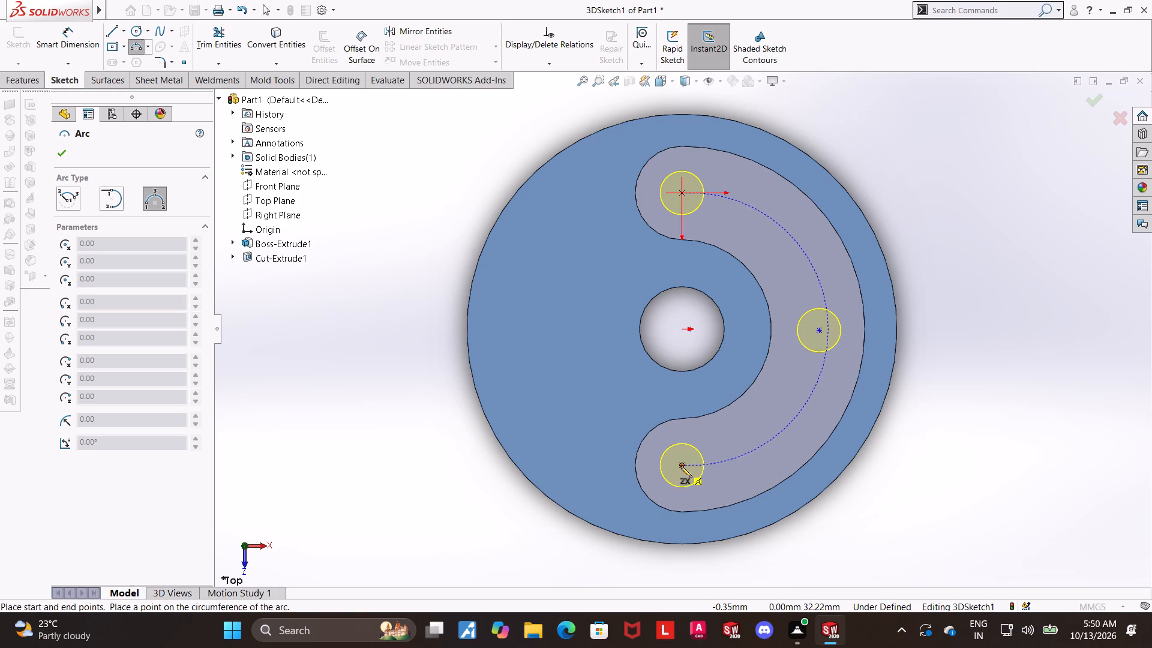
pyautogui.click(773, 440)
pyautogui.press('Escape')
pyautogui.press('Escape')
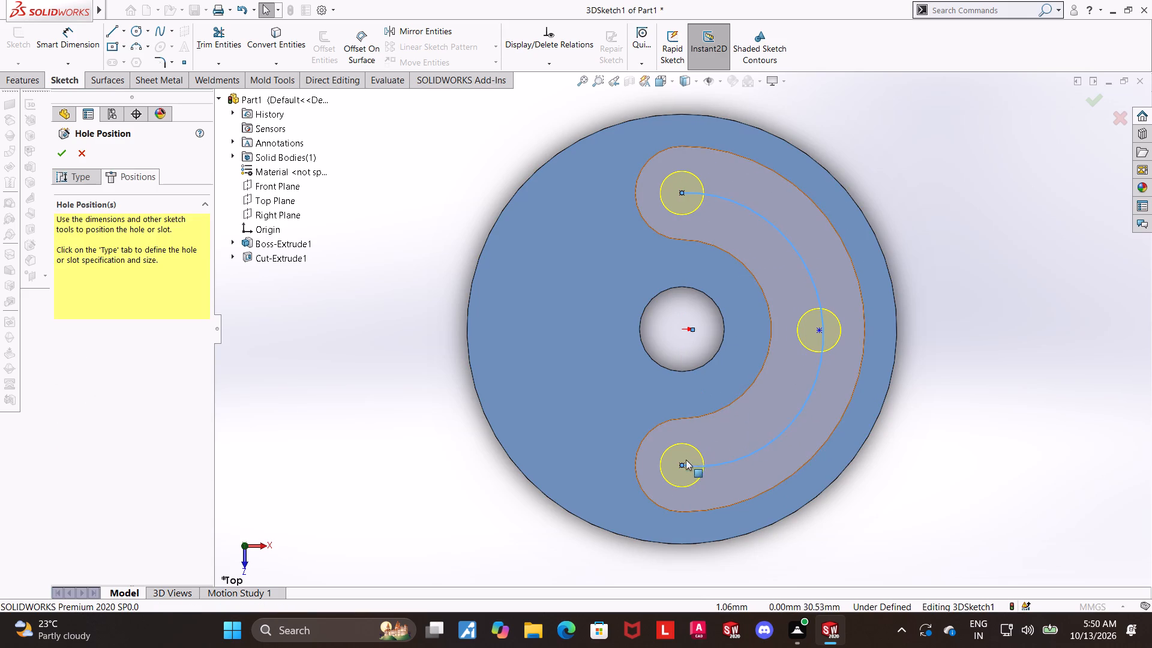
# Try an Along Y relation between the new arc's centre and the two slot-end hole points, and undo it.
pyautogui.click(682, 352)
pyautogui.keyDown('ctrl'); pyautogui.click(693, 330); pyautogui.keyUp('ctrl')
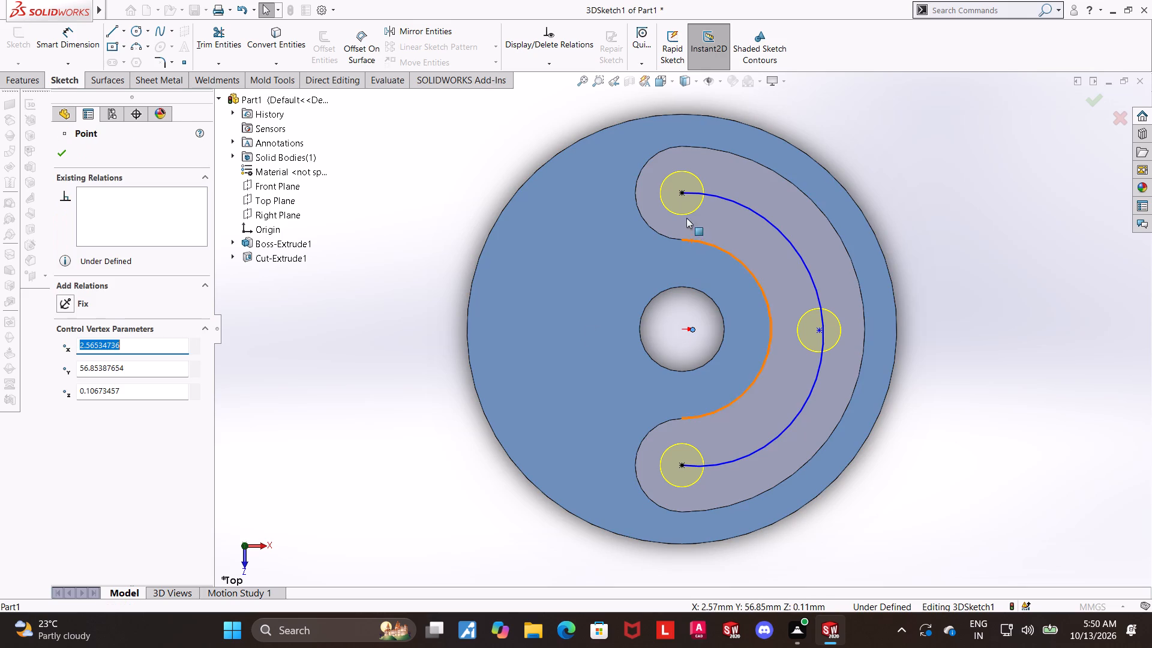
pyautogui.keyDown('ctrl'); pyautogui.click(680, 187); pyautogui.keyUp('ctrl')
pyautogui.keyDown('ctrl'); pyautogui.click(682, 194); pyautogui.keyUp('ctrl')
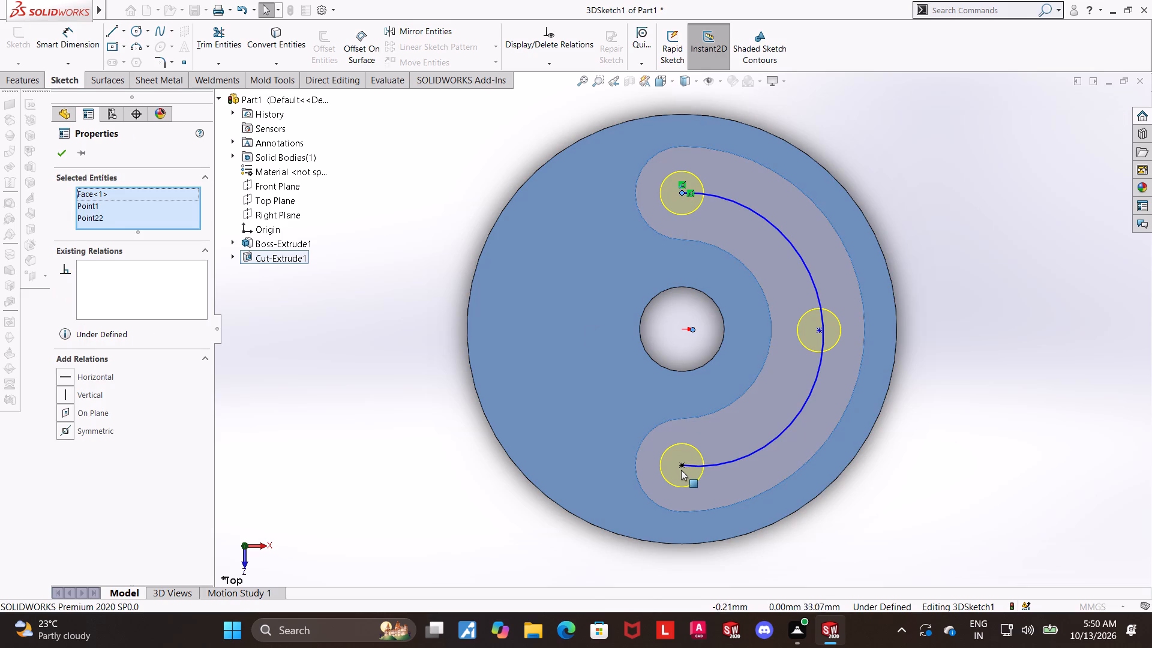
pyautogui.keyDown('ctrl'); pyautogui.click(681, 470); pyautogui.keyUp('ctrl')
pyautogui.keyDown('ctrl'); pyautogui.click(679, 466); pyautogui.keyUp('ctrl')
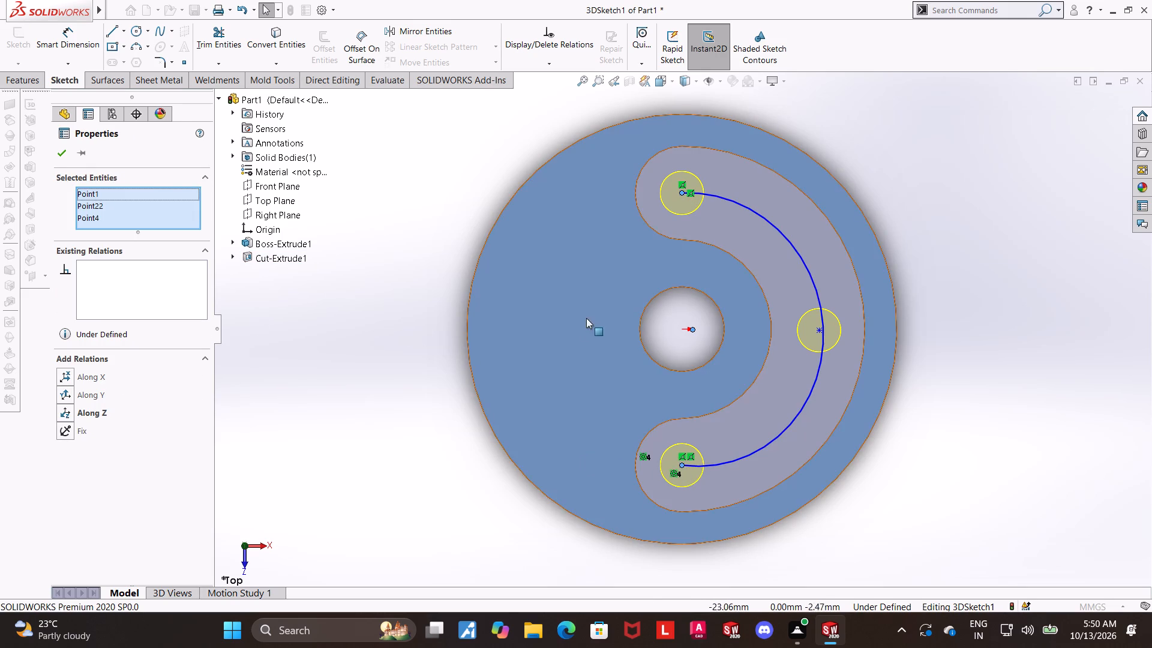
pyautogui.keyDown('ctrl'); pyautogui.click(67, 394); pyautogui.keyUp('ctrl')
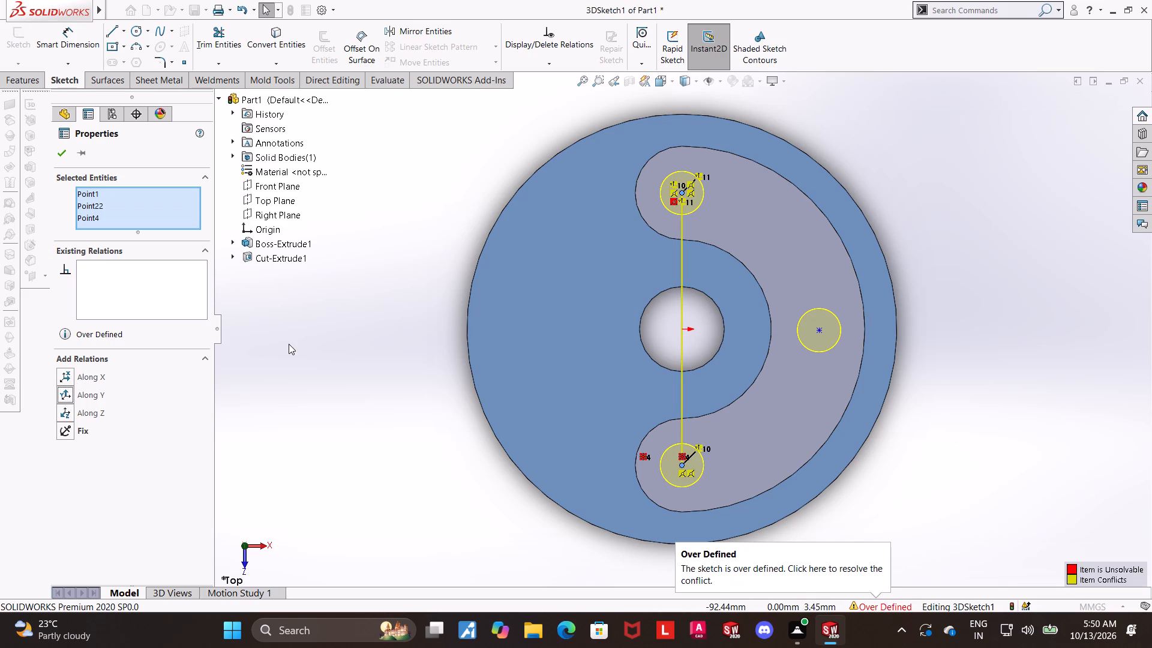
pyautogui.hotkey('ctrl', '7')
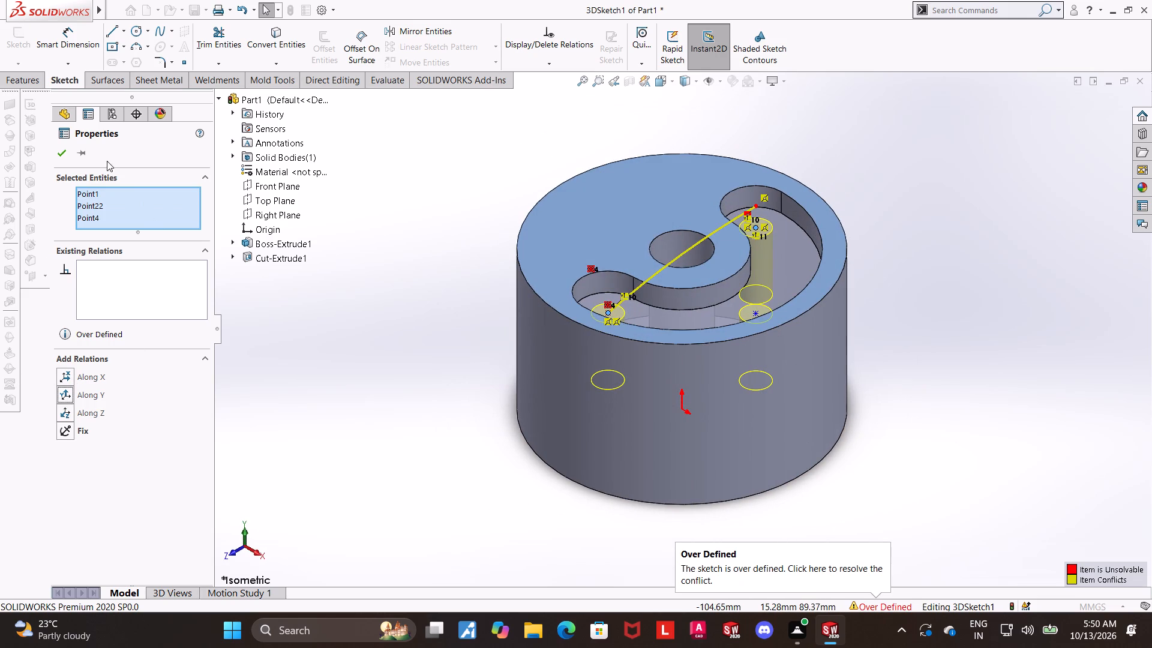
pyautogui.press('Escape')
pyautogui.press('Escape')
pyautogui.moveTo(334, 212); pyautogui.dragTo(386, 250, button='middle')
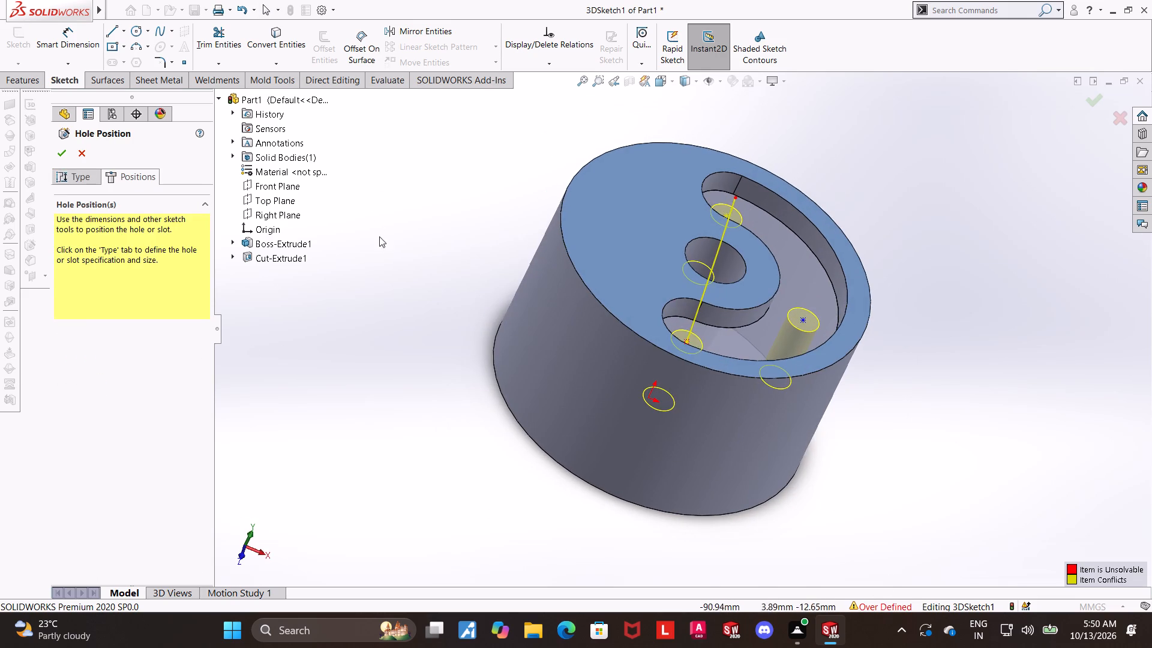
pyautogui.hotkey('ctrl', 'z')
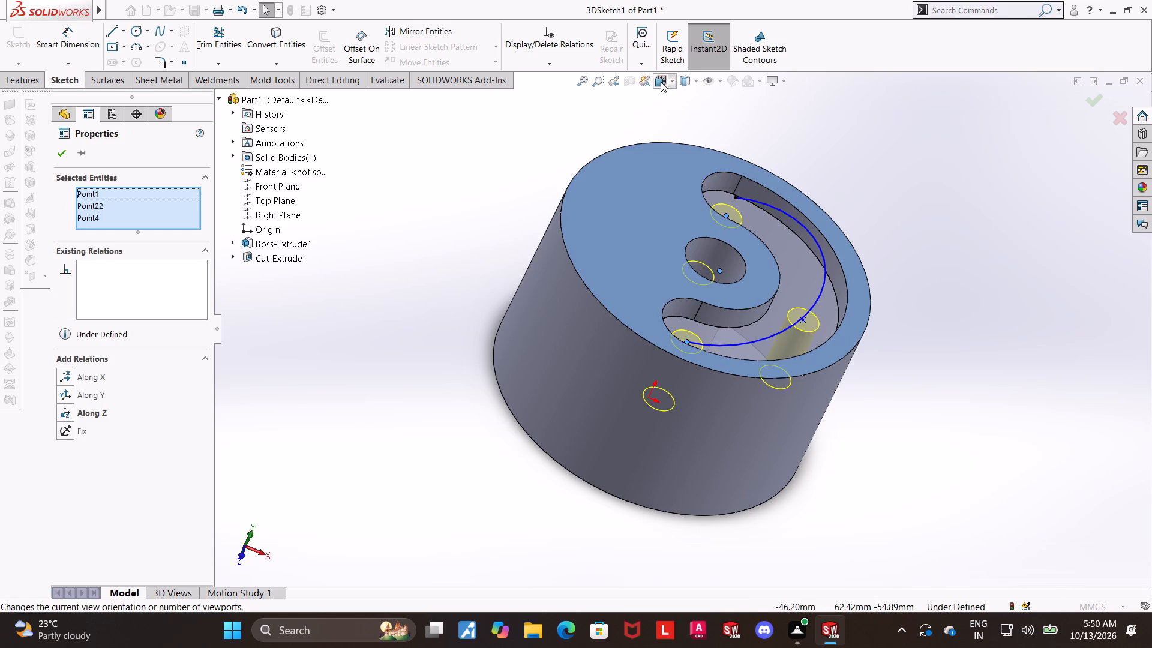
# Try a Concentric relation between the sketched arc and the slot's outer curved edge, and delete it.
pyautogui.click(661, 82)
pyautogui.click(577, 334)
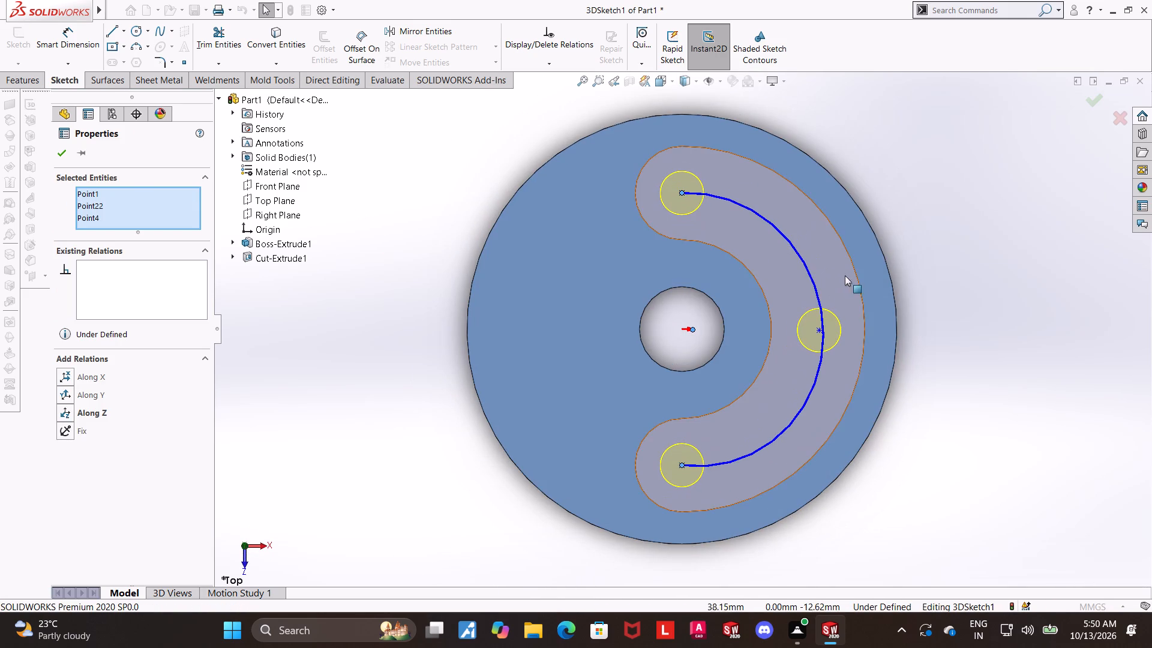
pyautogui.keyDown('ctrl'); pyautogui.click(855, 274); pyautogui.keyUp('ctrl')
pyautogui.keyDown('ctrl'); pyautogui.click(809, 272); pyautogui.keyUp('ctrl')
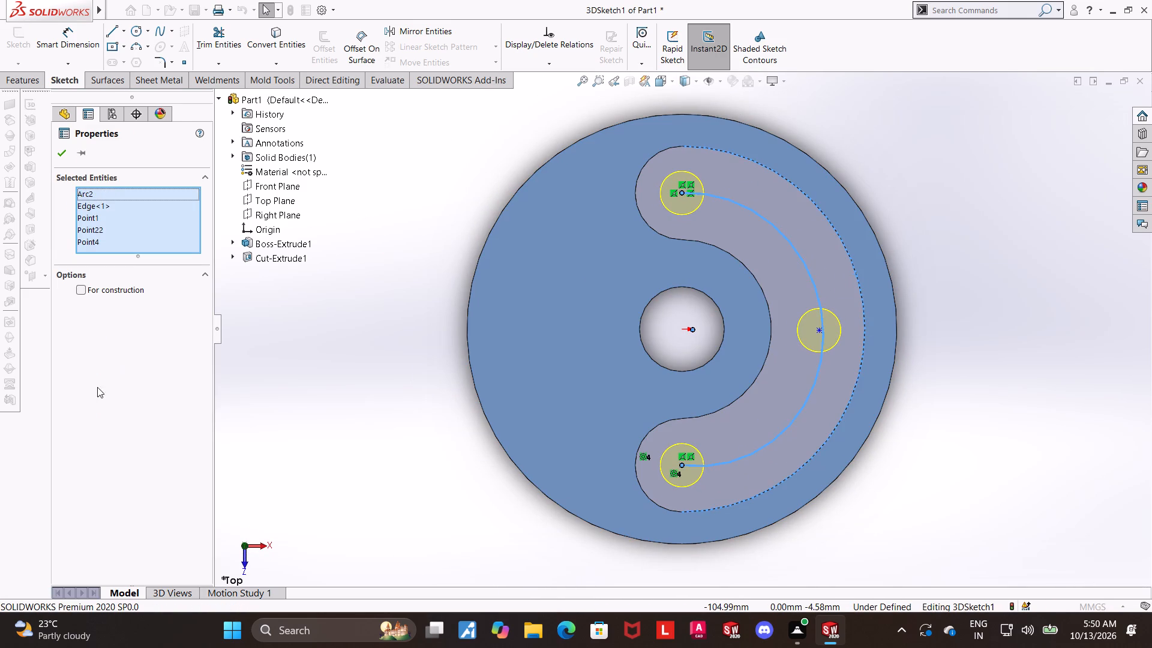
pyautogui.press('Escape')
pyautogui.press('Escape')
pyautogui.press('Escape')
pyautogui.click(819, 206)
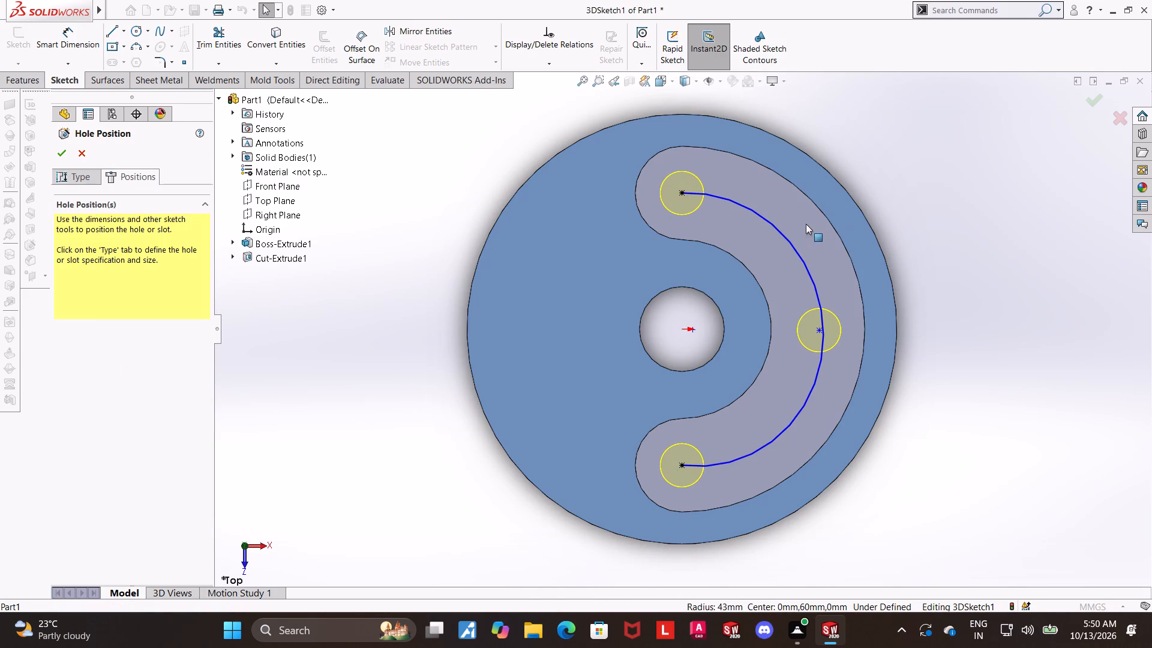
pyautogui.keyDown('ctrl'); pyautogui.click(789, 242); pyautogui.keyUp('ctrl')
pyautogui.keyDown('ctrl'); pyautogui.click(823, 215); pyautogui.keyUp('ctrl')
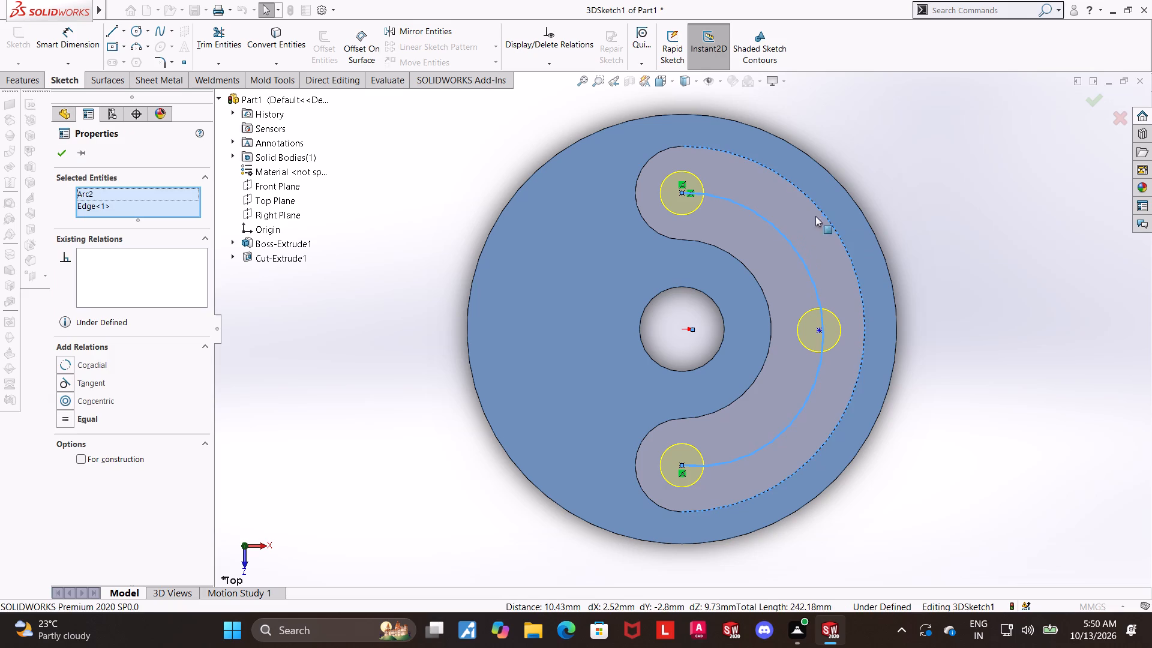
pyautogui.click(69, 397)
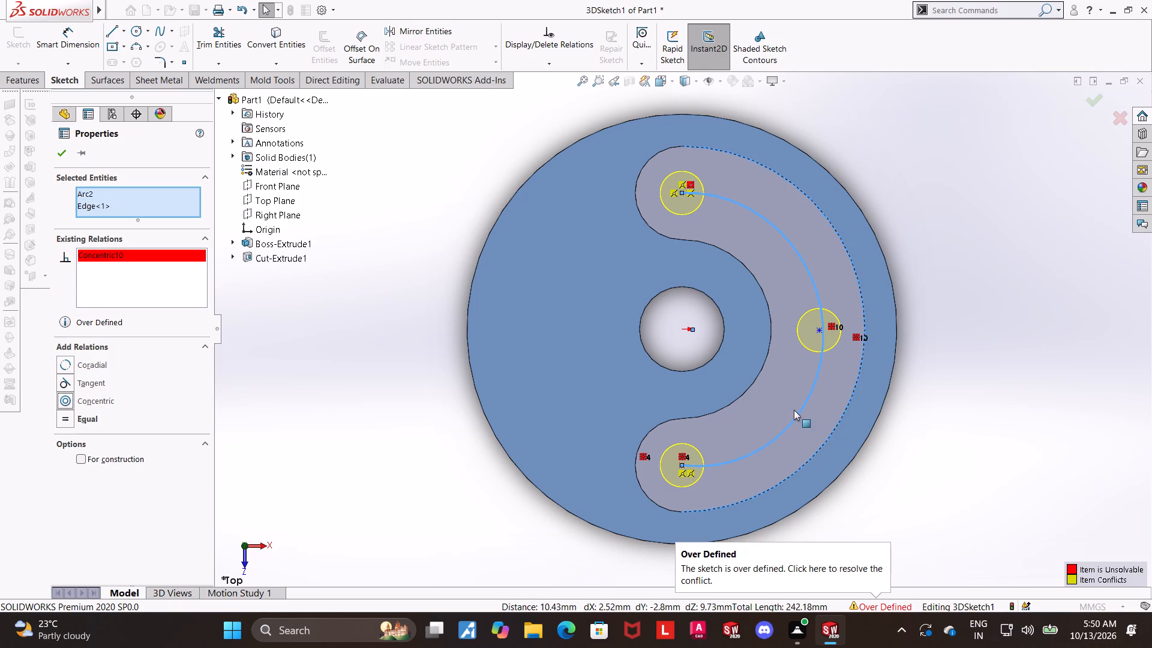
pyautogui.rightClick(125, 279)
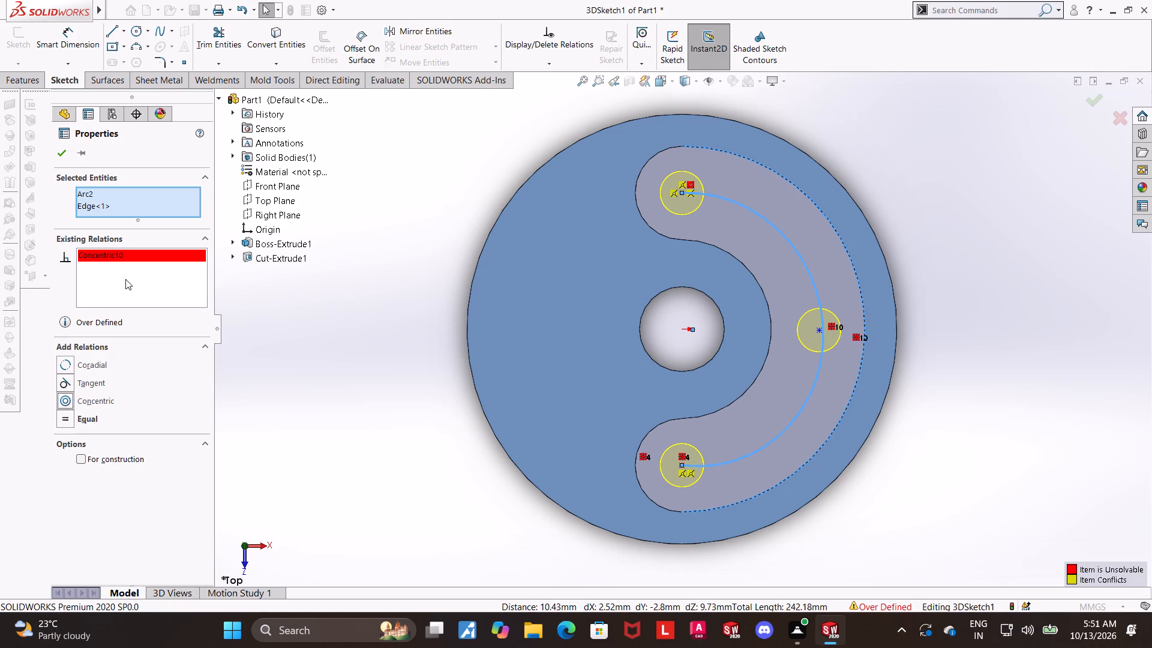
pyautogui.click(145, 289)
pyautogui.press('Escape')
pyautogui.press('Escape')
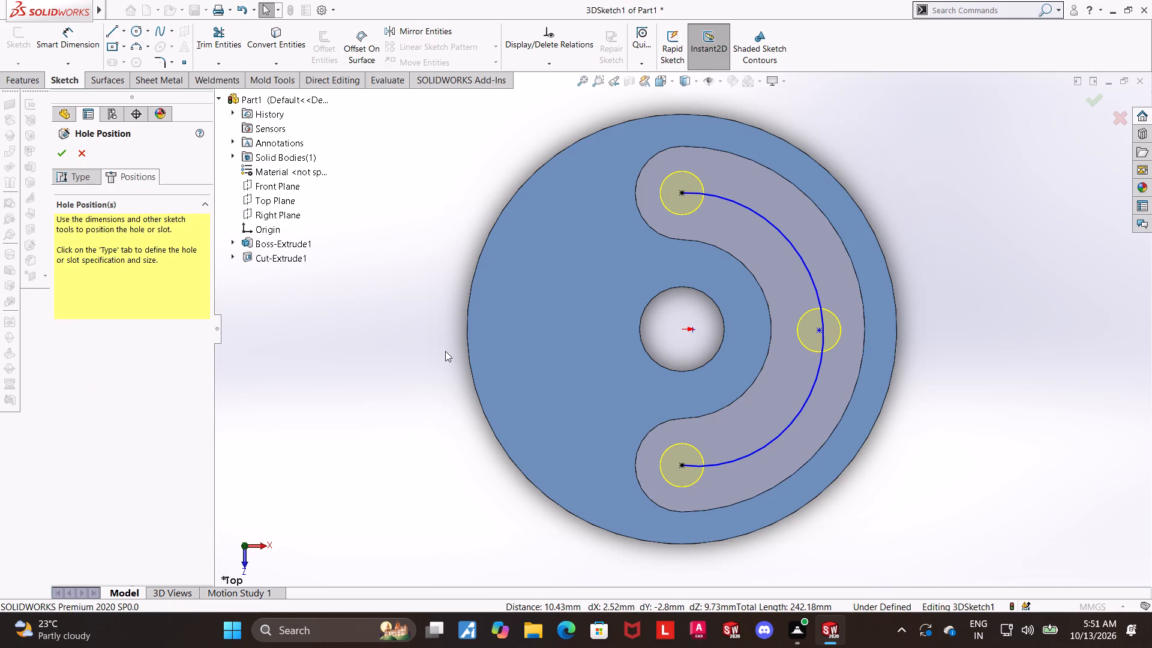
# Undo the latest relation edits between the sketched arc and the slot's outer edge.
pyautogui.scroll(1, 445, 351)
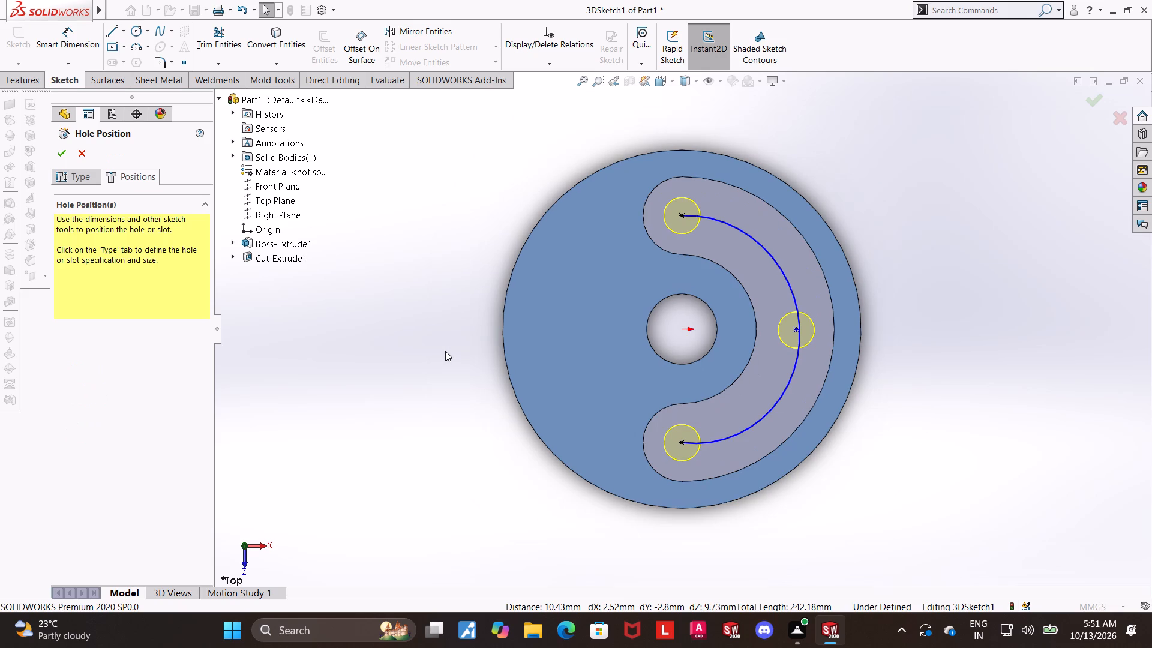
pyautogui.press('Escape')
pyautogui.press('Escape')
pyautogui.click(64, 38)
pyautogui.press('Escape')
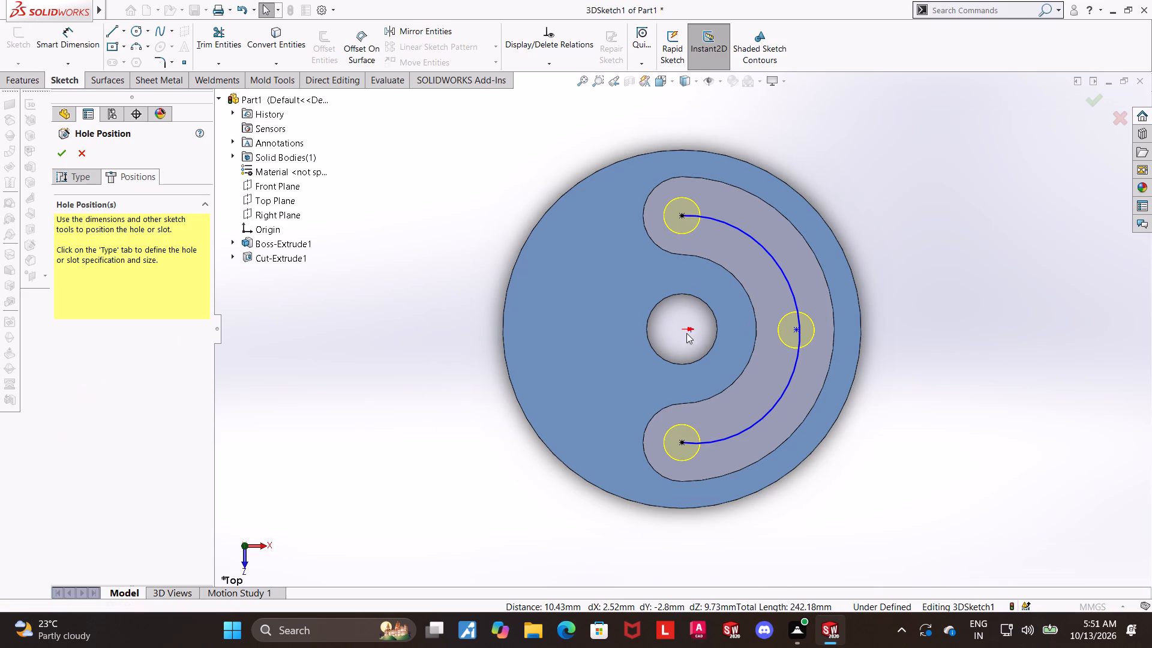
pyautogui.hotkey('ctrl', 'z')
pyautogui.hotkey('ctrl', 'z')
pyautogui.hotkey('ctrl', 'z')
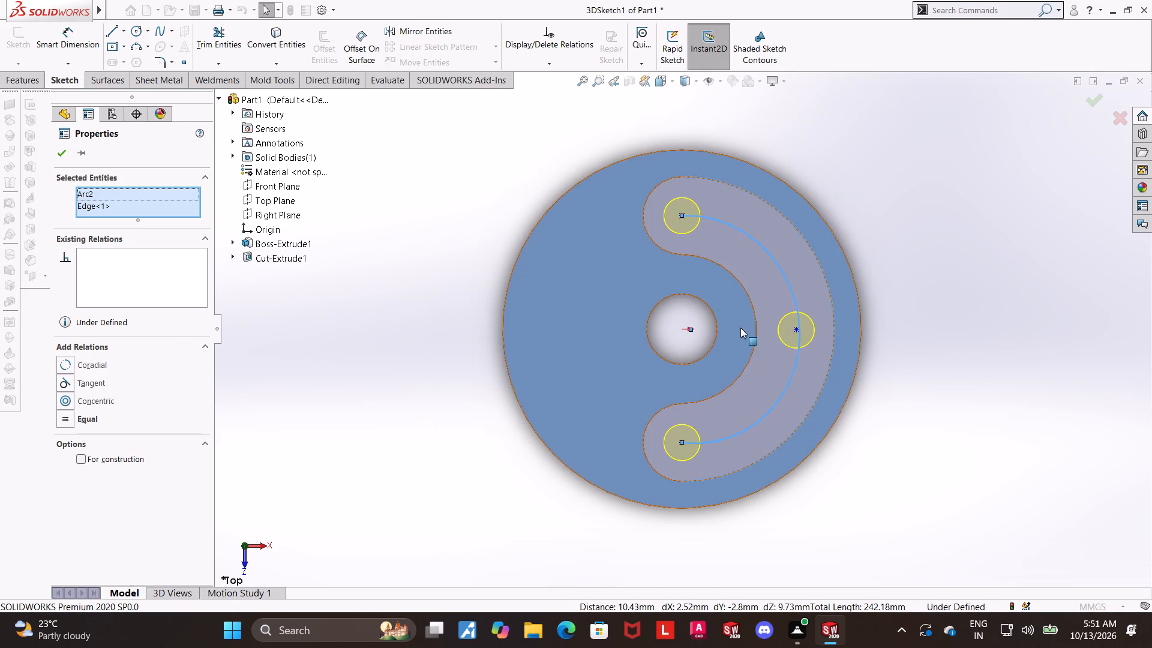
# Delete the sketched arc running between the two slot-end hole points.
pyautogui.press('Escape')
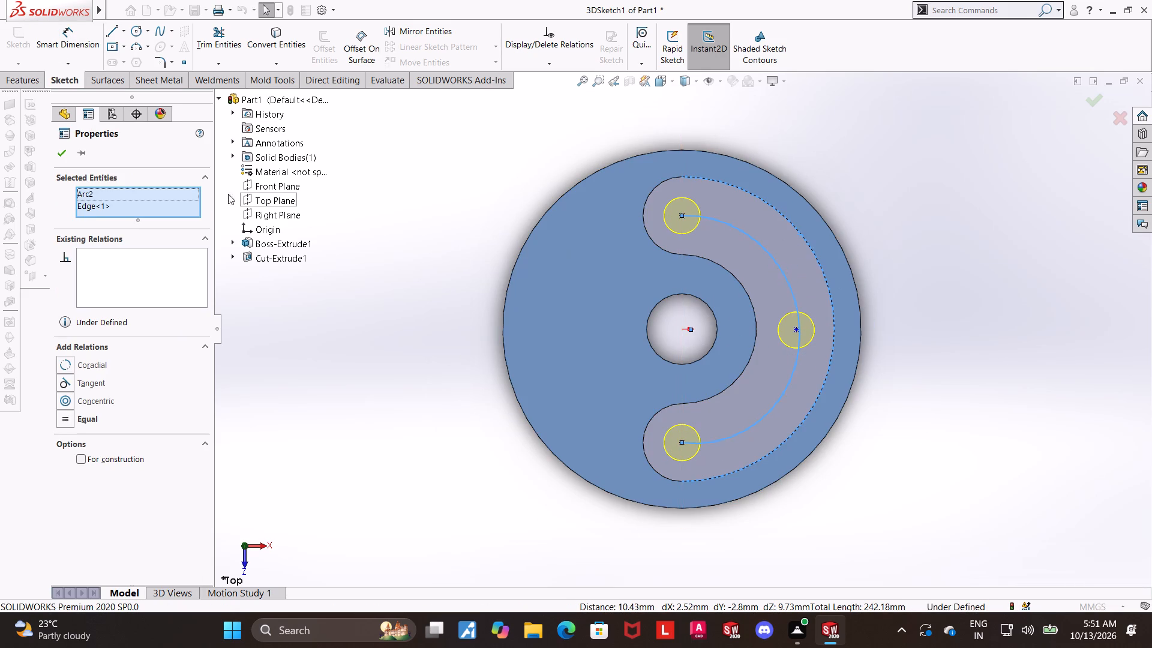
pyautogui.press('Escape')
pyautogui.press('`')
pyautogui.click(775, 262)
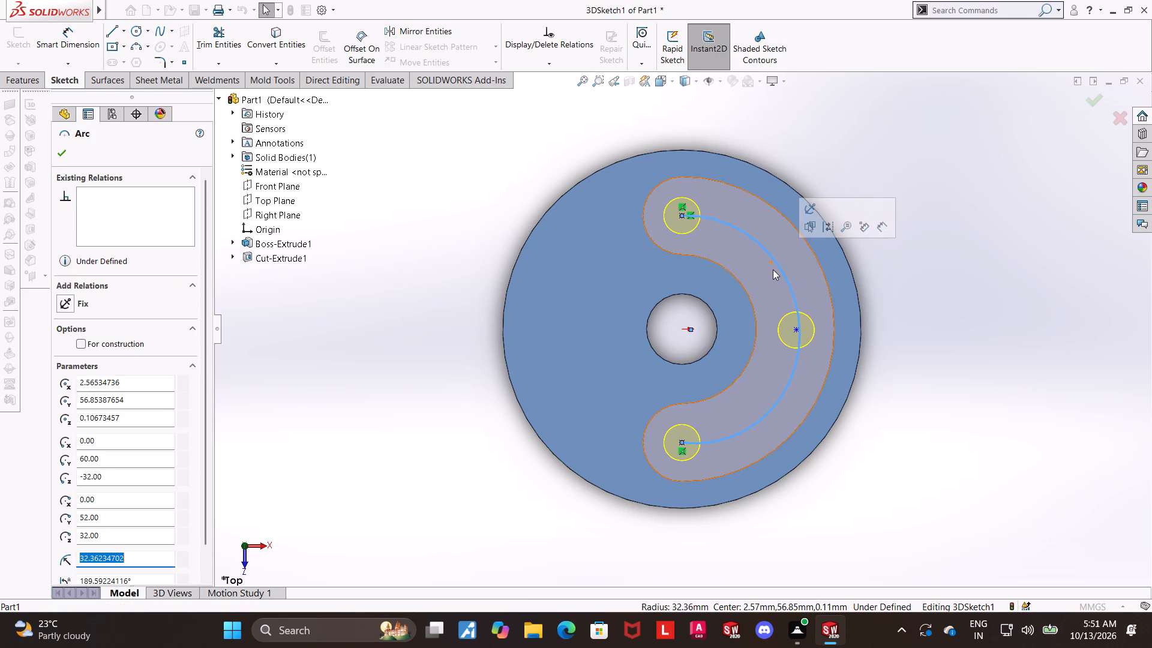
pyautogui.press('Delete')
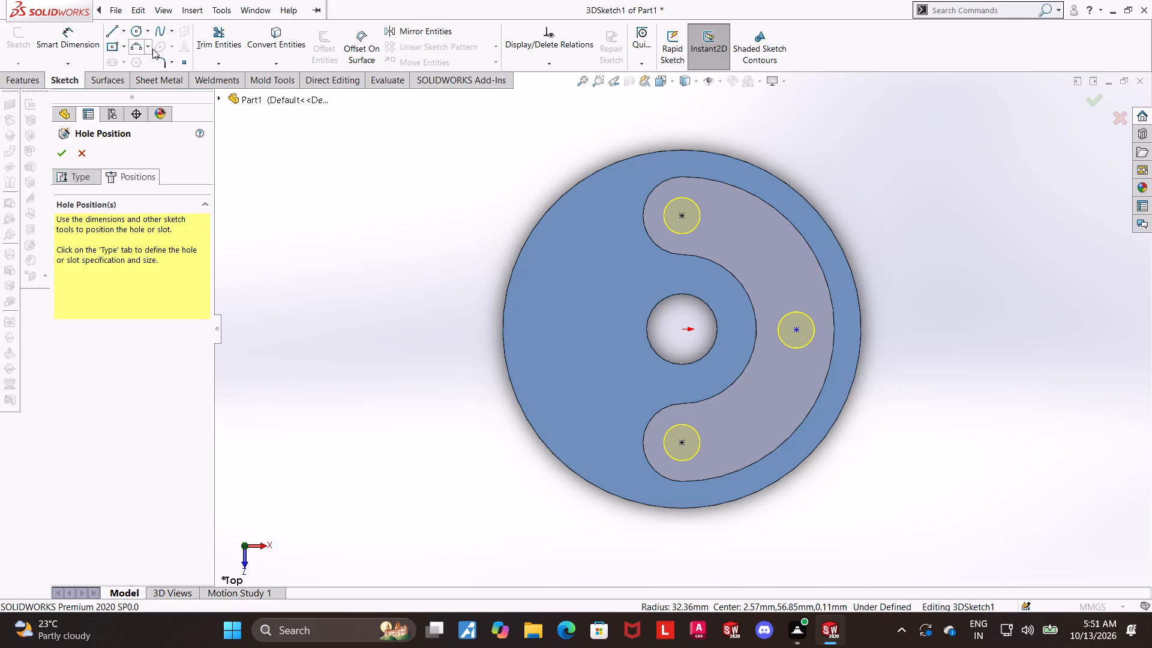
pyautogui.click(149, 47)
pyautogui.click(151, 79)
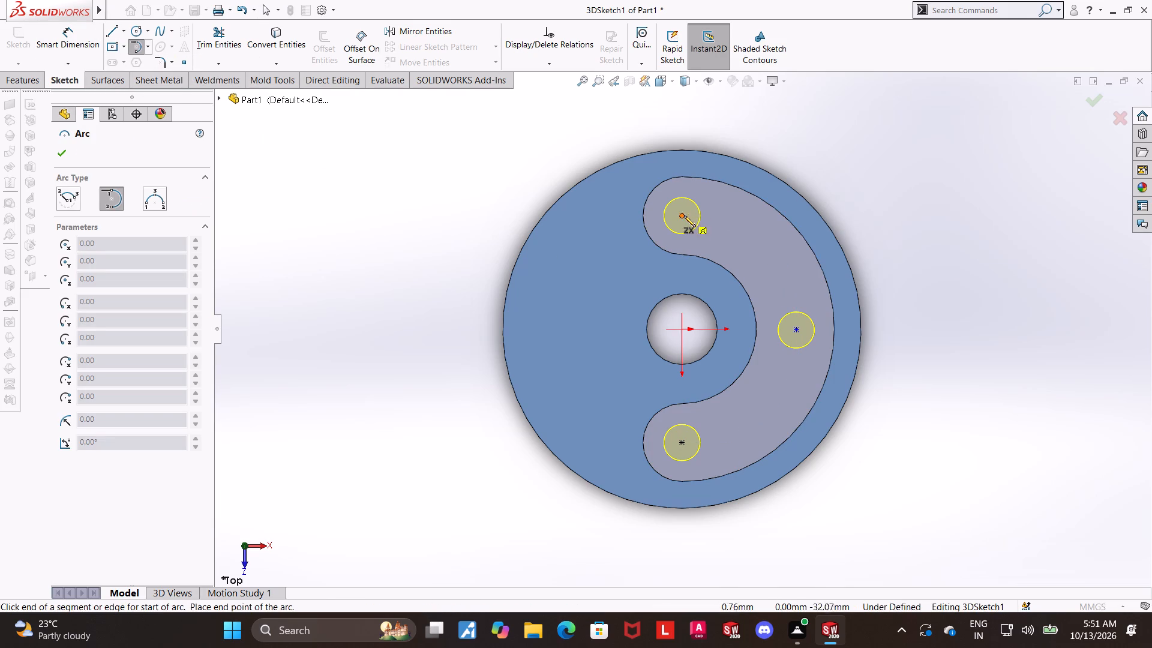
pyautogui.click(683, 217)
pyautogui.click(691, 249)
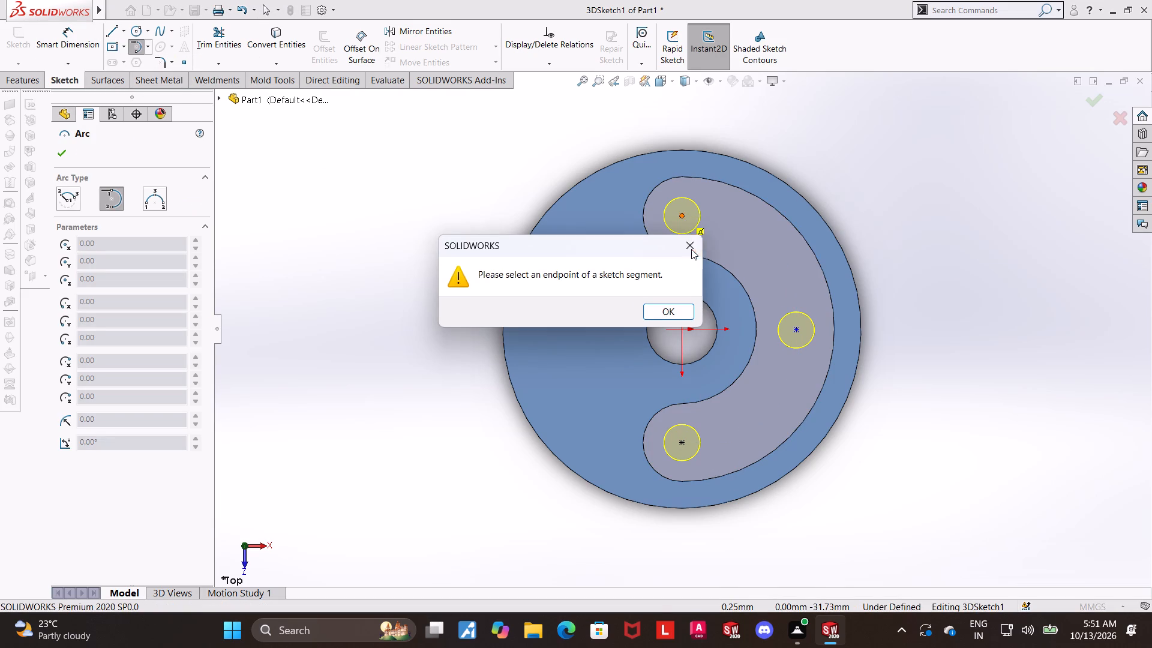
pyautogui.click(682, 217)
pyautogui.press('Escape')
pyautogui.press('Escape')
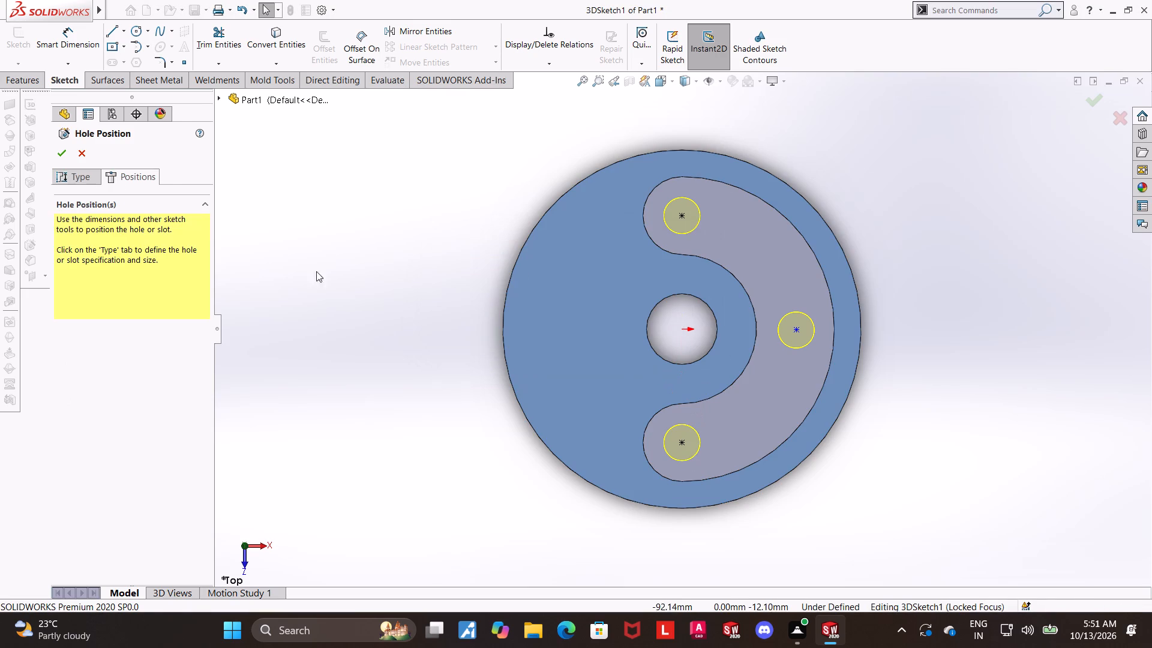
# Sketch a three-point arc of about 32.1 mm radius between the two slot-end hole points, bulging toward the middle hole.
pyautogui.click(148, 49)
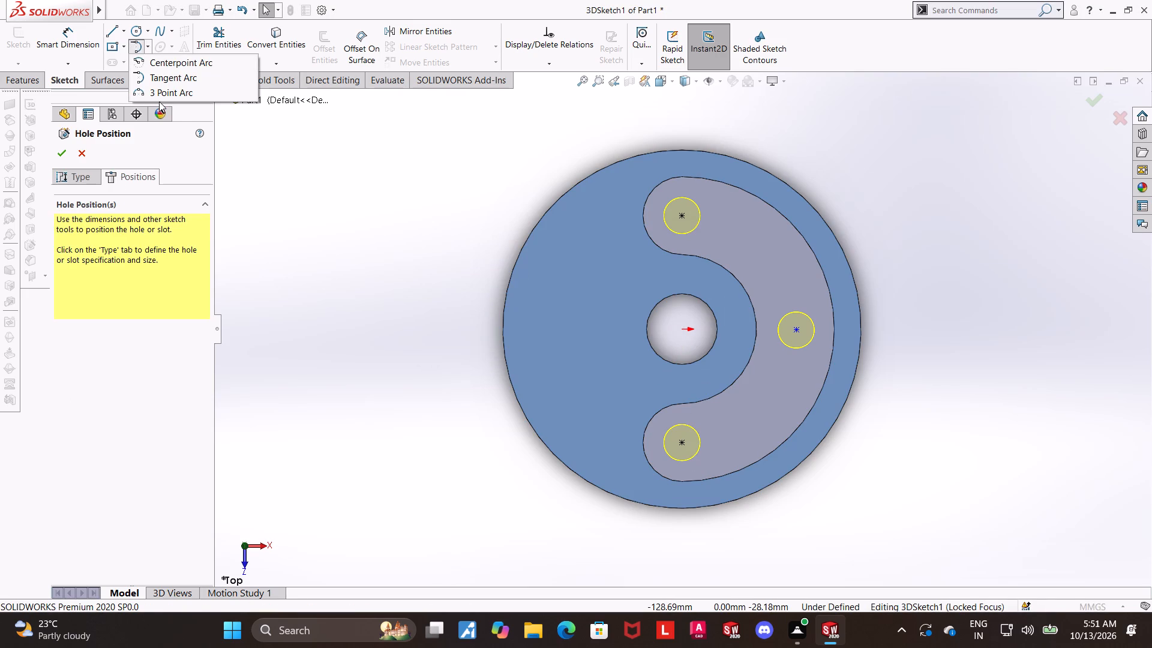
pyautogui.click(160, 99)
pyautogui.click(682, 215)
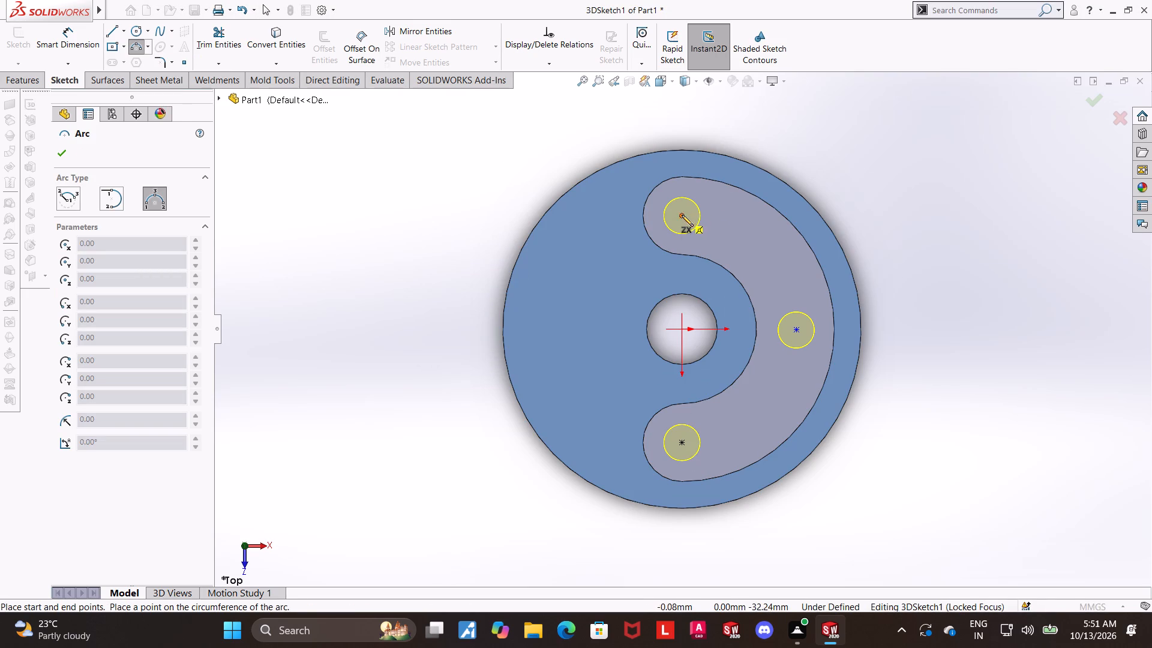
pyautogui.click(683, 443)
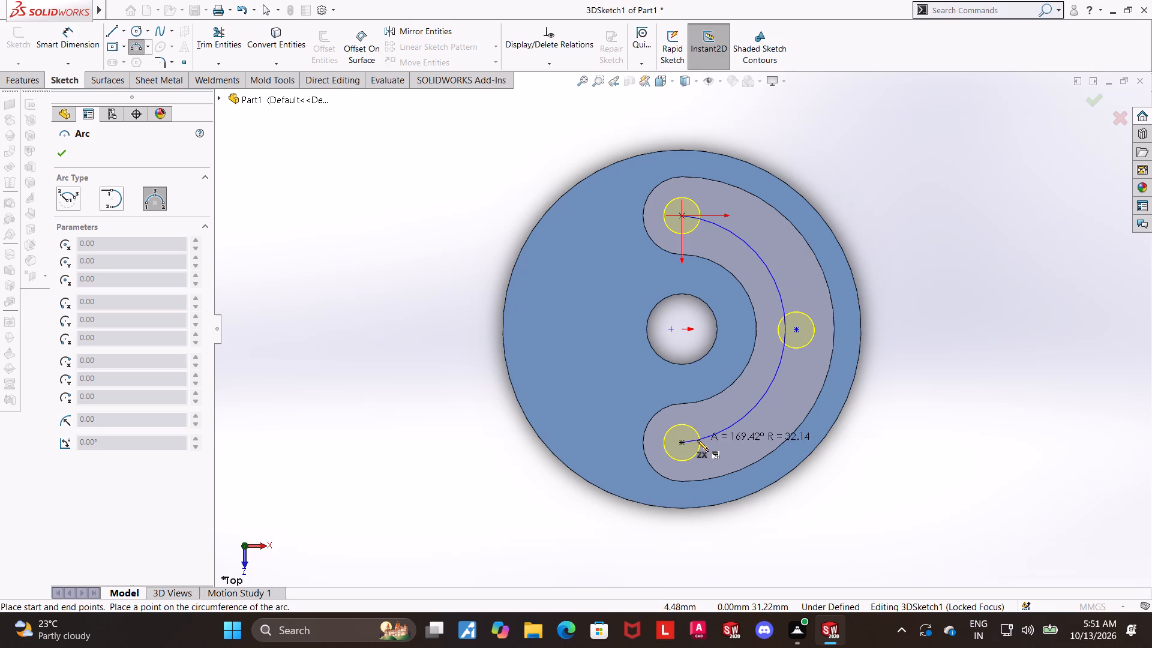
pyautogui.click(712, 441)
pyautogui.press('Escape')
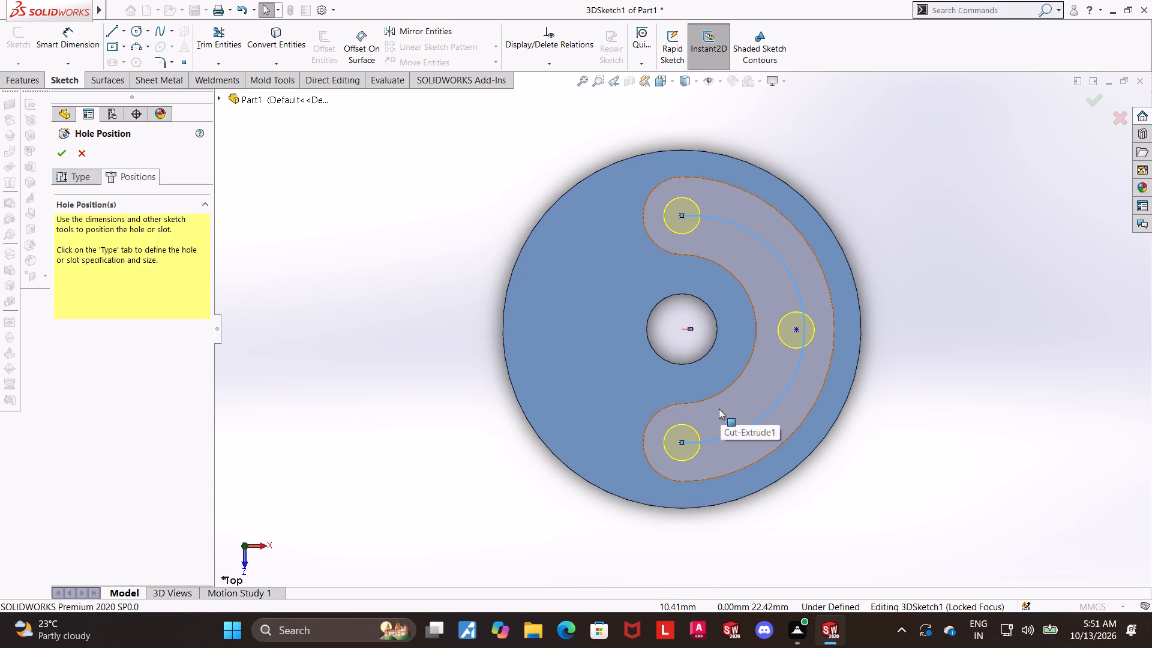
pyautogui.press('Escape')
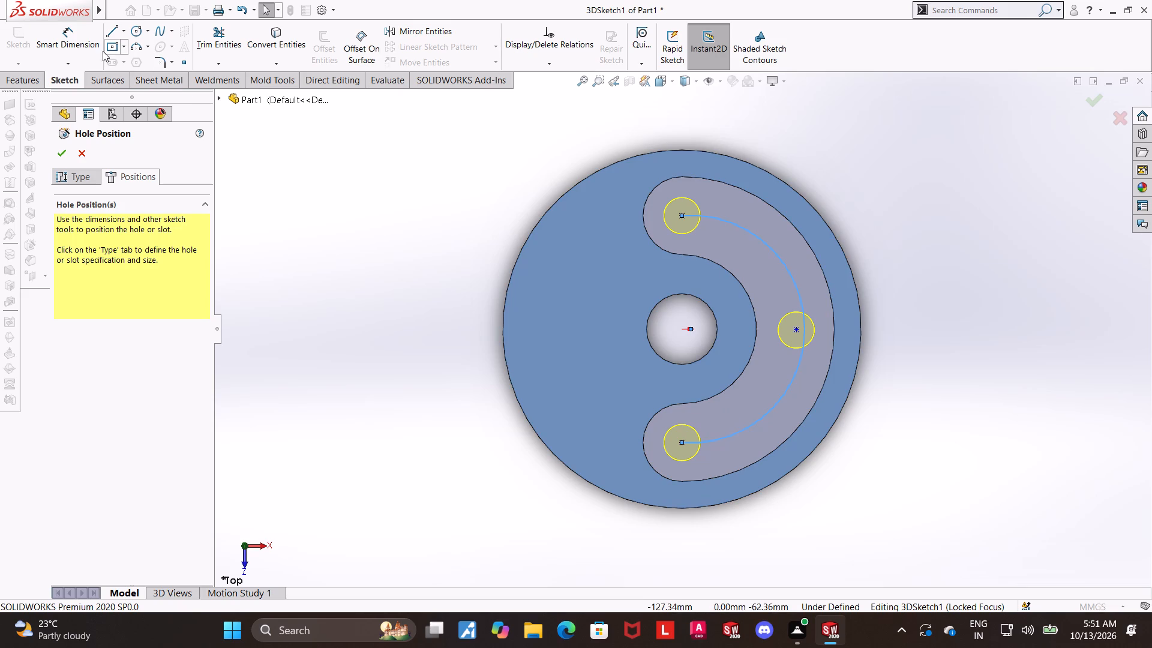
# Dimension the new arc's radius as 32 mm.
pyautogui.click(86, 44)
pyautogui.click(788, 274)
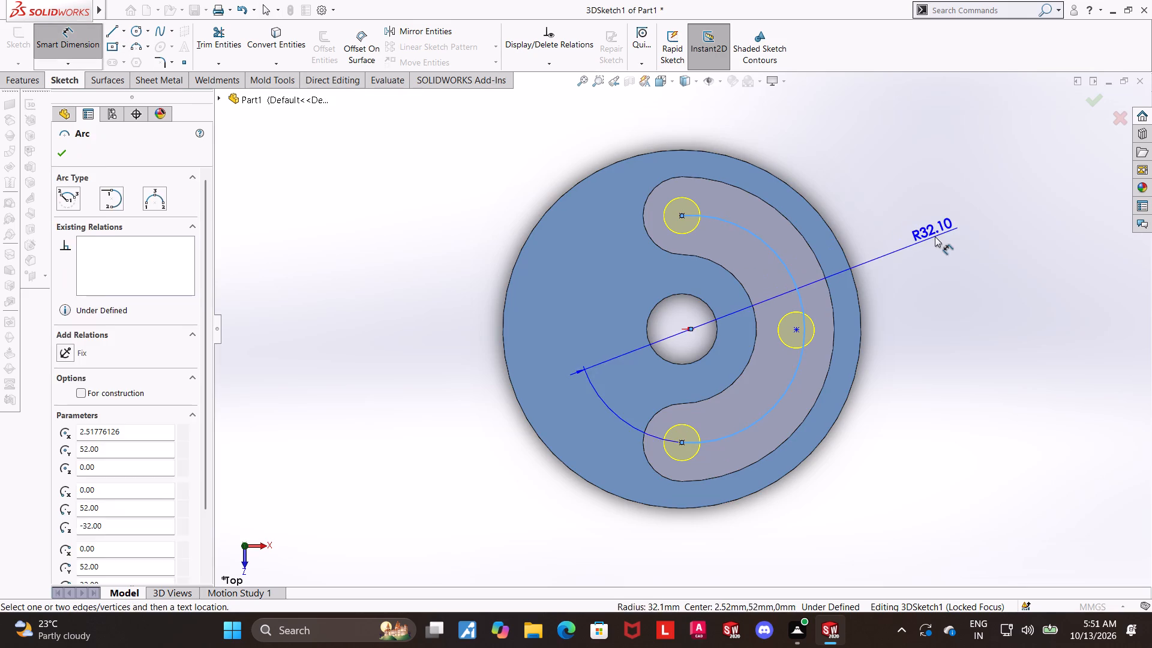
pyautogui.click(935, 236)
pyautogui.write('32')
pyautogui.press('Return')
pyautogui.press('Escape')
pyautogui.press('Escape')
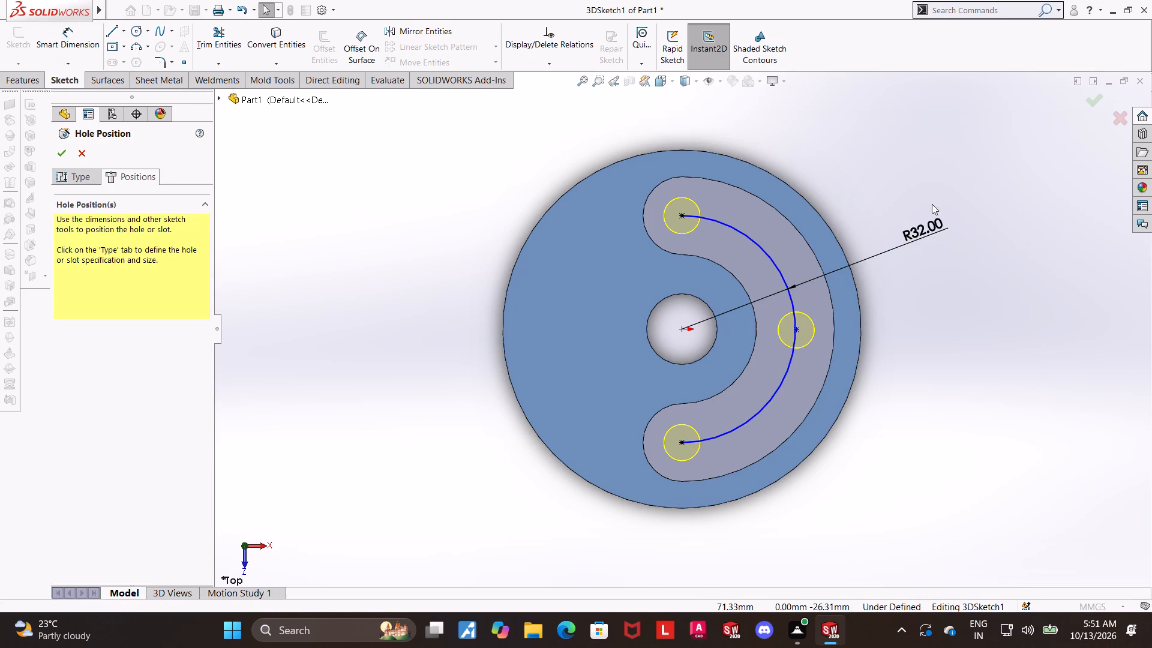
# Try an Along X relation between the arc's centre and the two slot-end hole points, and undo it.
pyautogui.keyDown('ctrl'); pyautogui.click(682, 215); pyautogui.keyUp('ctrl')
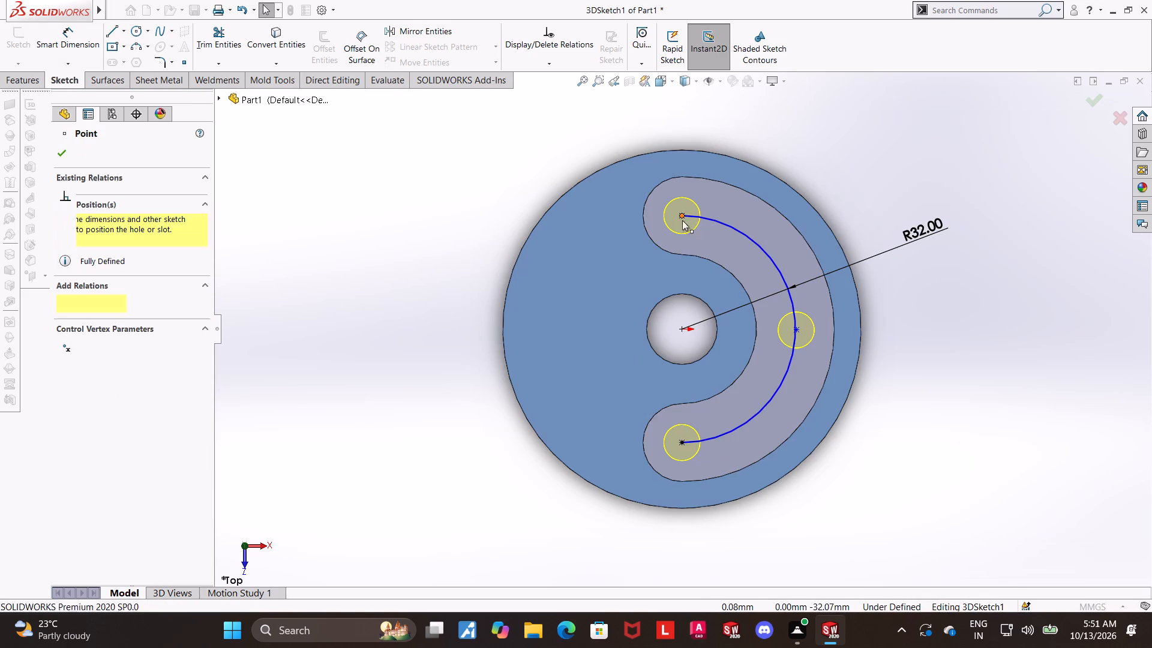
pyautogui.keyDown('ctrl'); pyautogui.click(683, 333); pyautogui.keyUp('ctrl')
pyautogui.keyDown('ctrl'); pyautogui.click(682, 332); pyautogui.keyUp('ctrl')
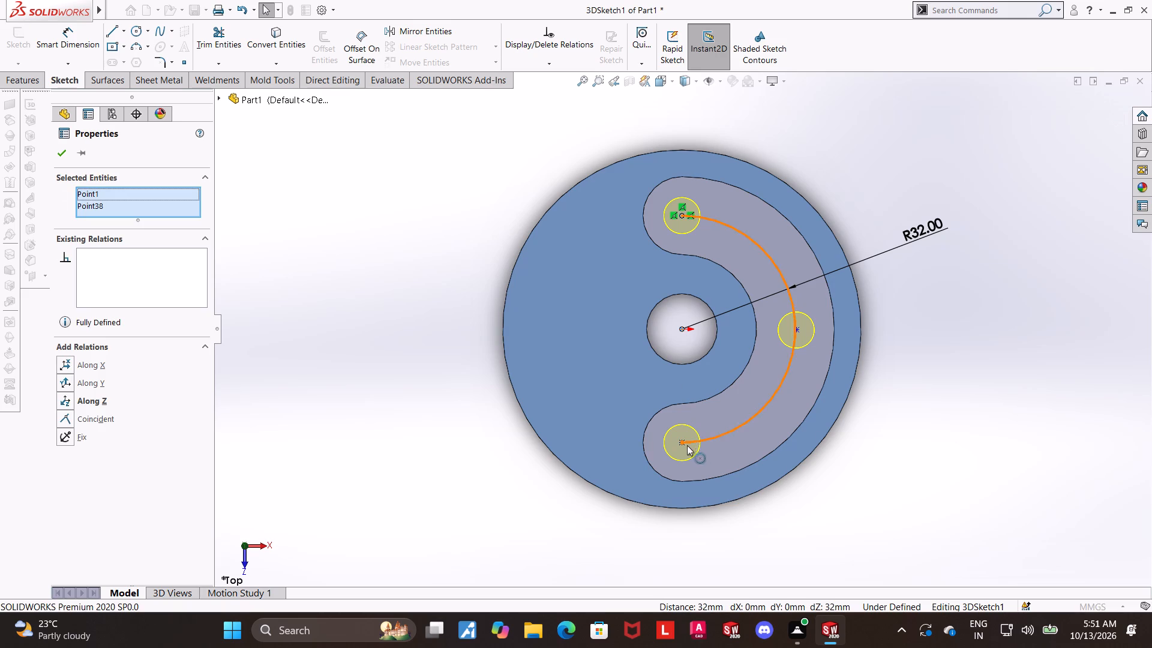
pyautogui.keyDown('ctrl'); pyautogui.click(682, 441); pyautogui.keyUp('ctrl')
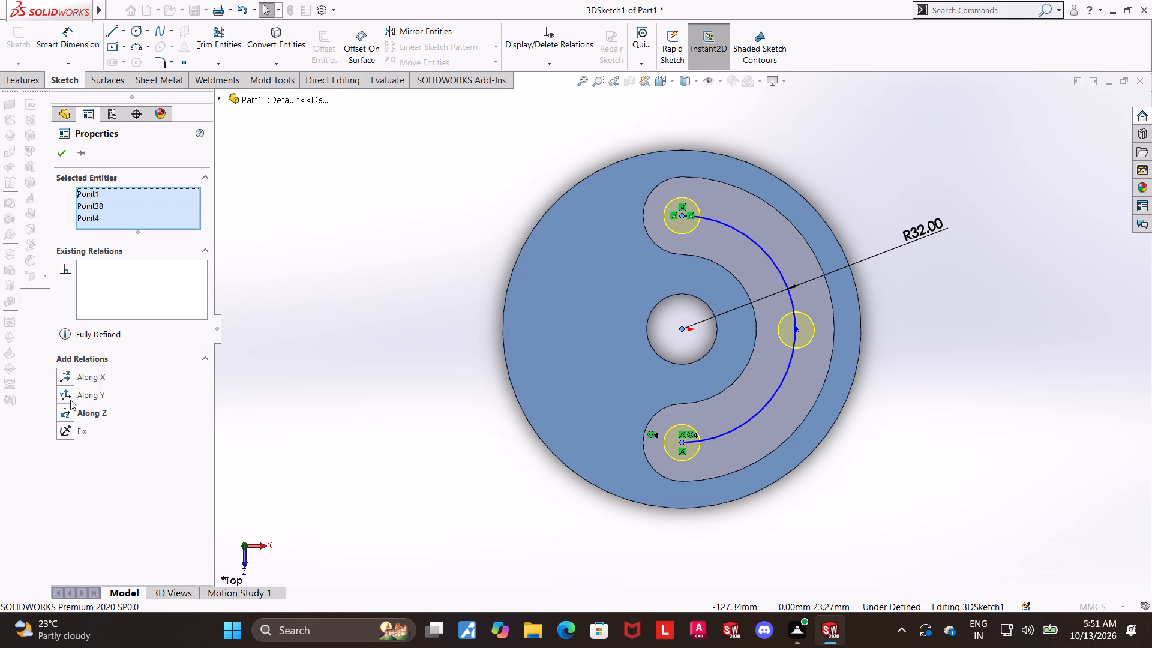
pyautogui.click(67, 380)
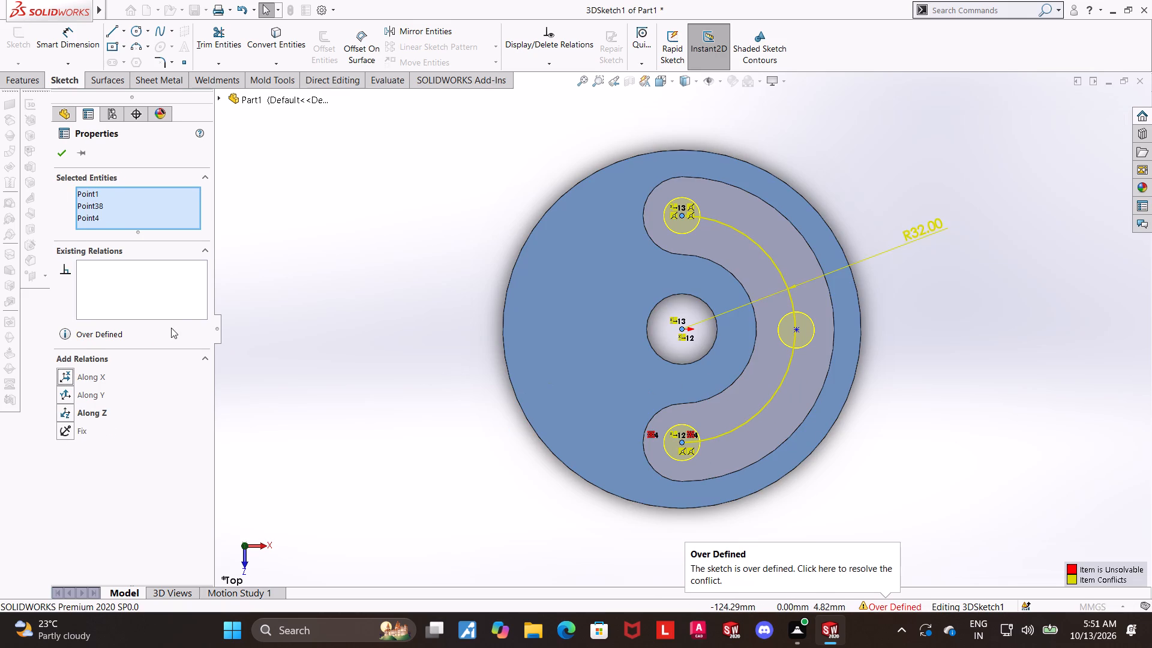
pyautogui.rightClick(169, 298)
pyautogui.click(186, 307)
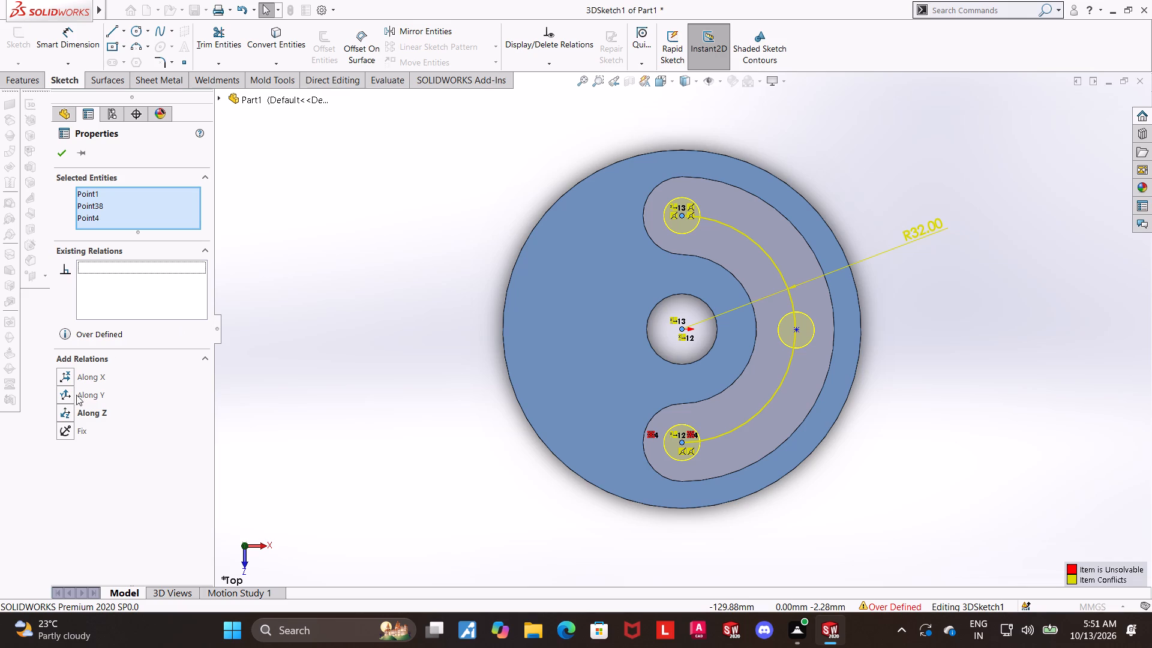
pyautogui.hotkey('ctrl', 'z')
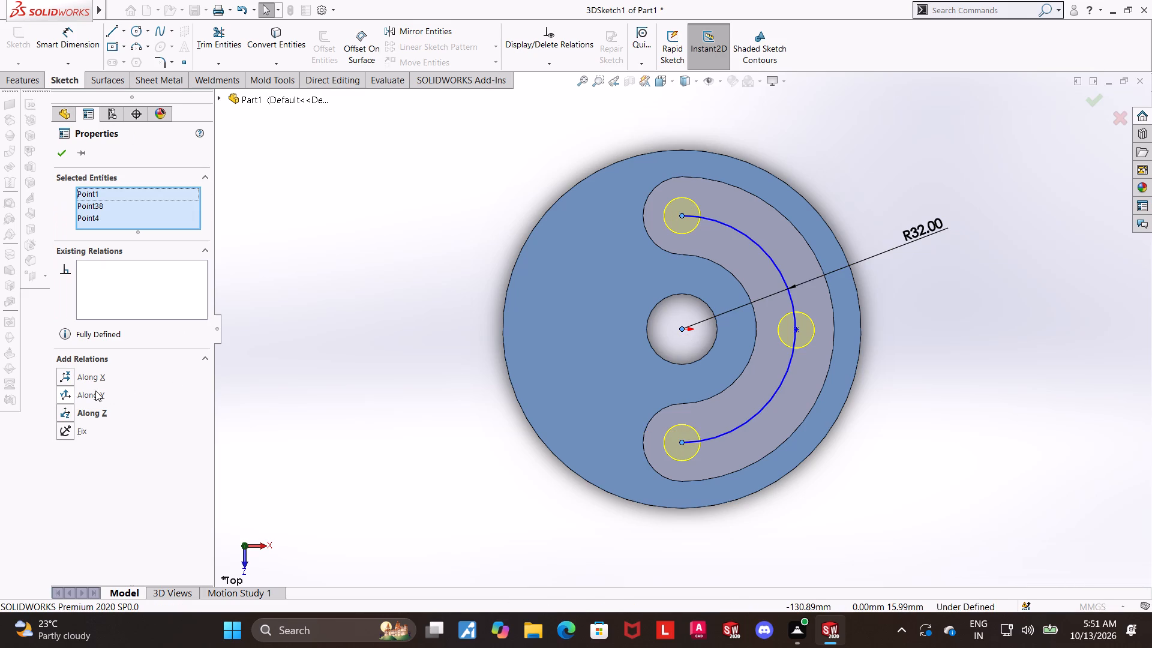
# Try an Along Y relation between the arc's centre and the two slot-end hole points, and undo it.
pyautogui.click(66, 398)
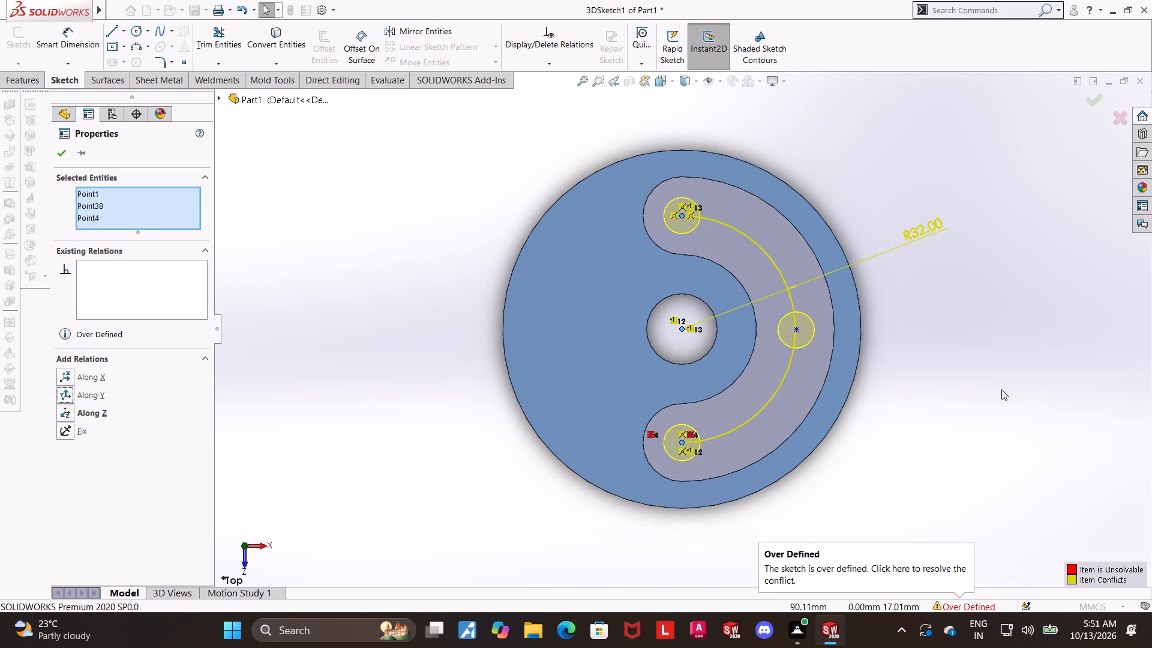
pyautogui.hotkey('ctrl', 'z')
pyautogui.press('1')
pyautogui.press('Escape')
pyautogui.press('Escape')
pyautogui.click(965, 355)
# Draw a construction centreline from the upper slot-end hole point to the lower slot-end hole point.
pyautogui.moveTo(919, 362); pyautogui.dragTo(914, 359, button='middle')
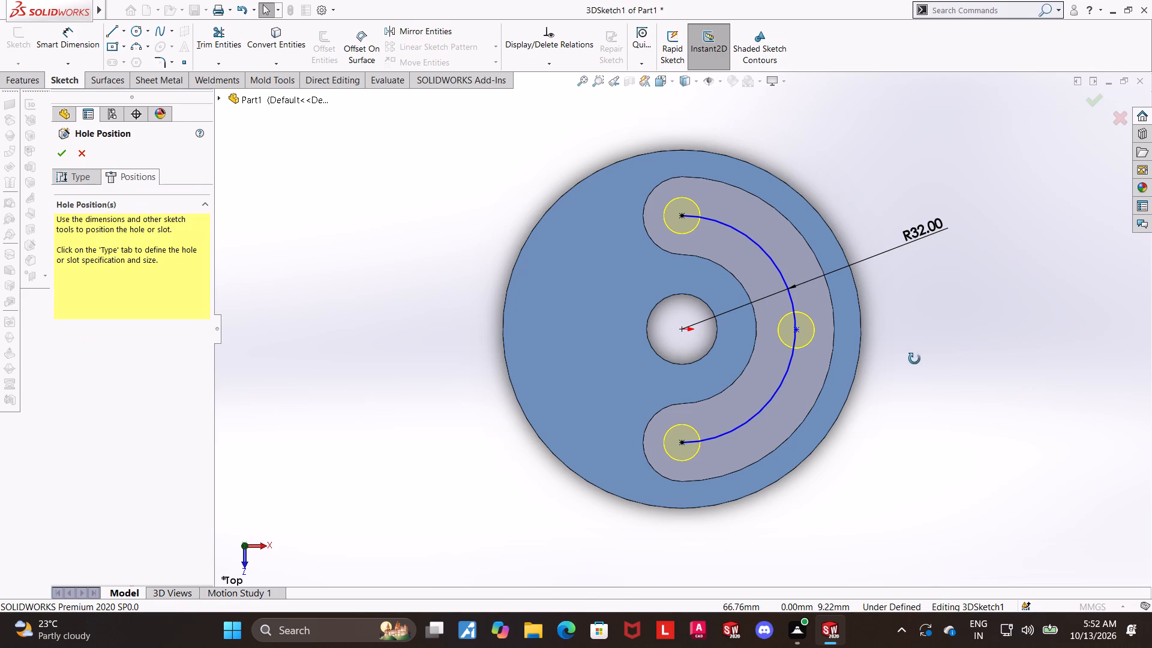
pyautogui.moveTo(914, 359); pyautogui.dragTo(900, 386, button='middle')
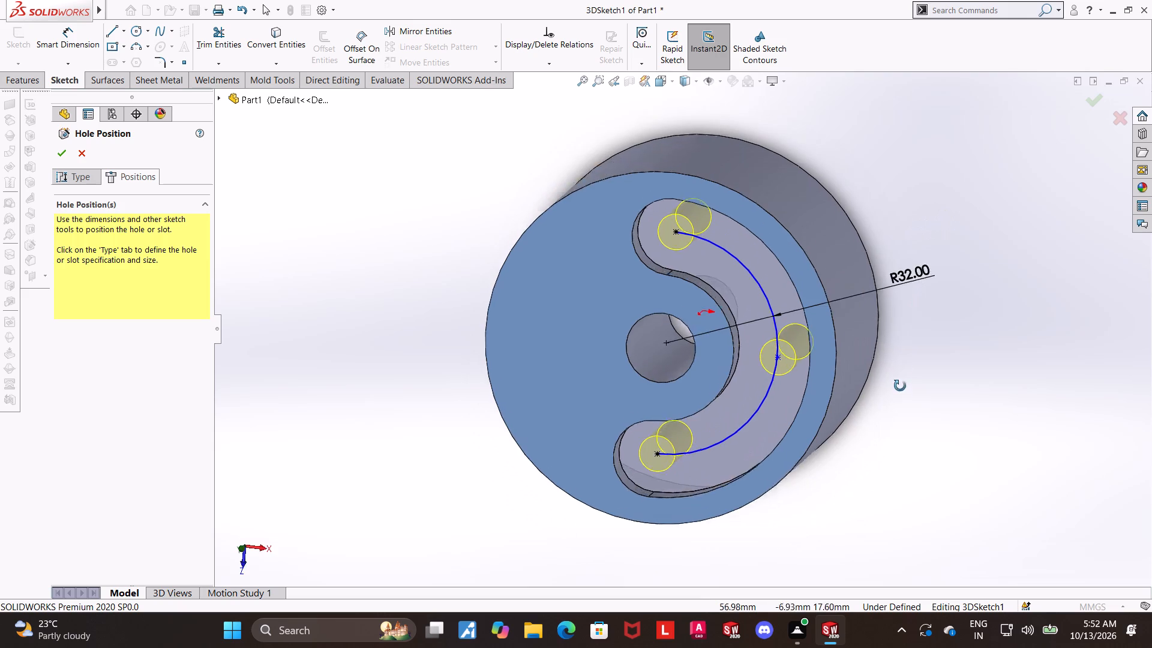
pyautogui.moveTo(900, 386); pyautogui.dragTo(908, 355, button='middle')
pyautogui.click(656, 85)
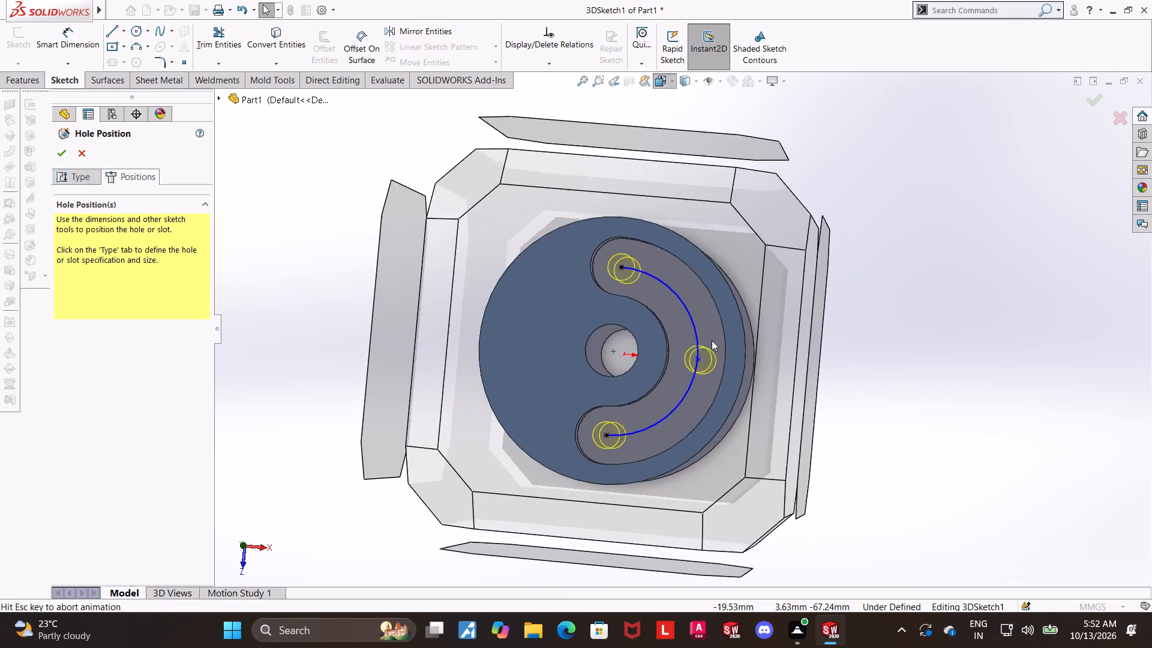
pyautogui.click(565, 379)
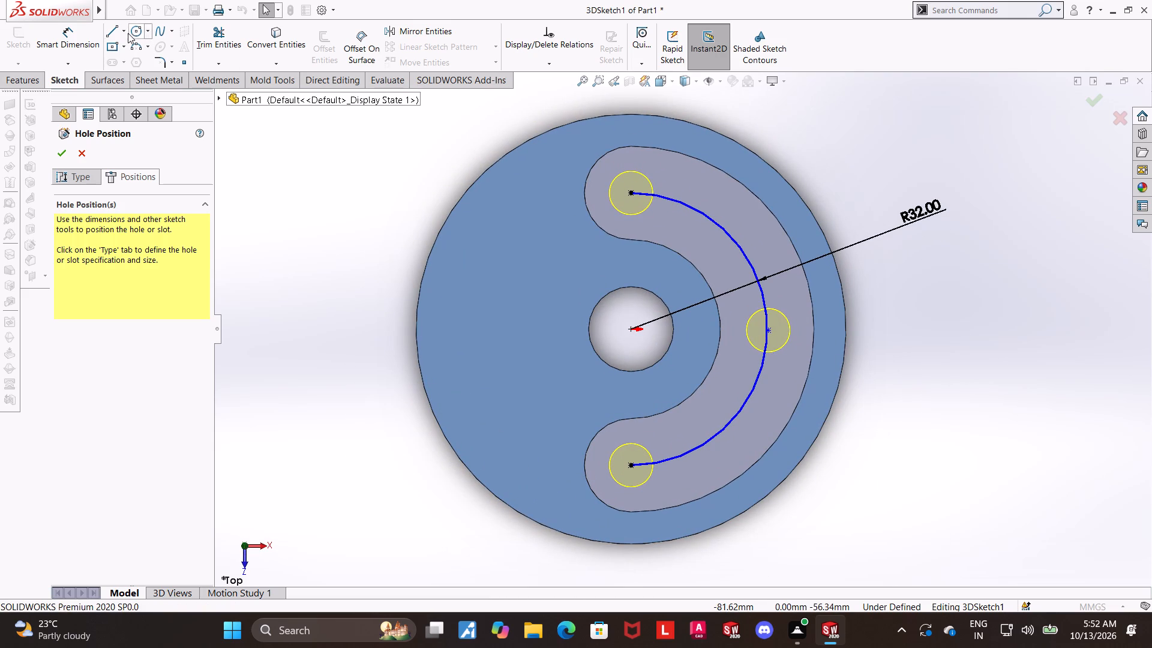
pyautogui.click(121, 32)
pyautogui.click(127, 55)
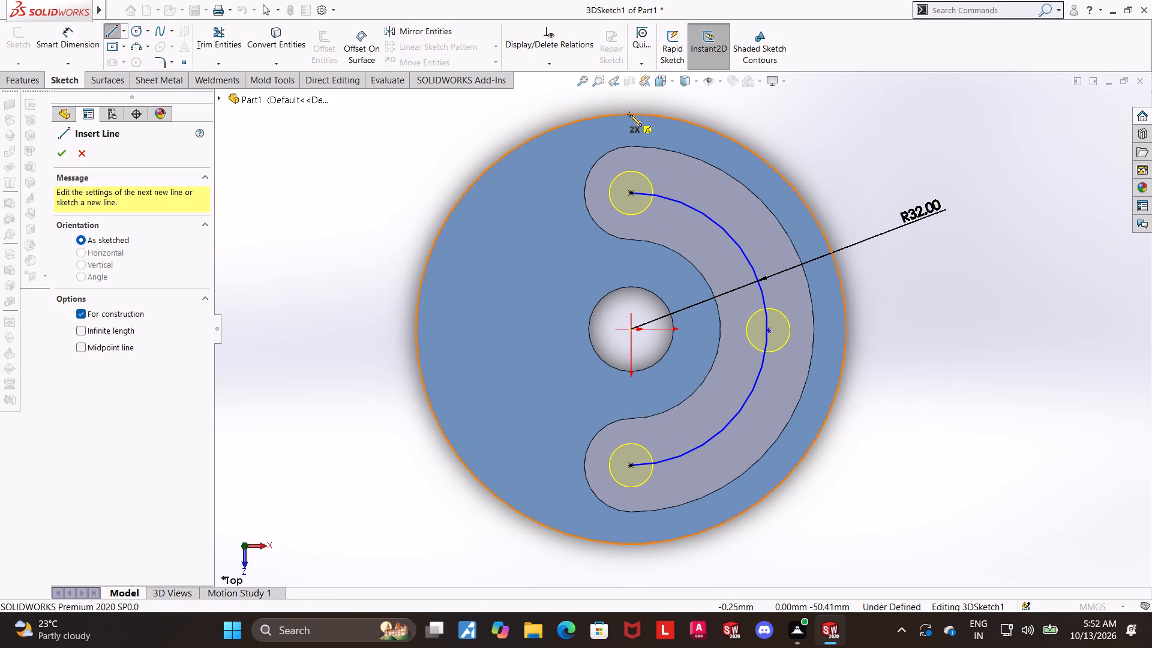
pyautogui.click(631, 193)
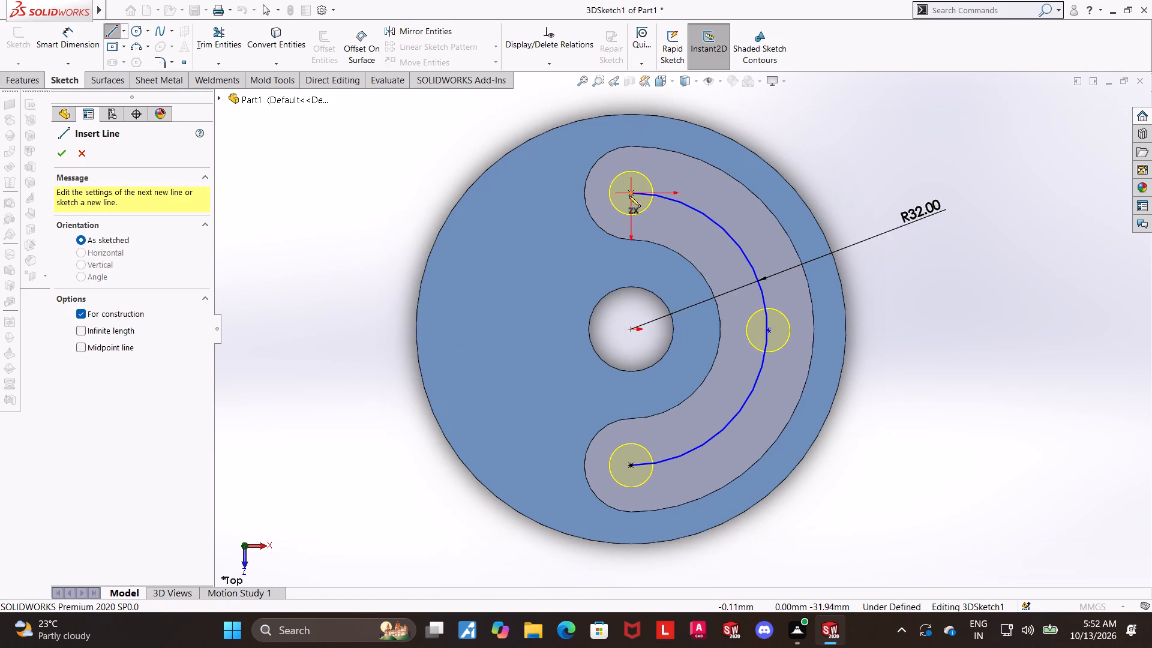
pyautogui.click(632, 467)
pyautogui.press('Escape')
pyautogui.press('Escape')
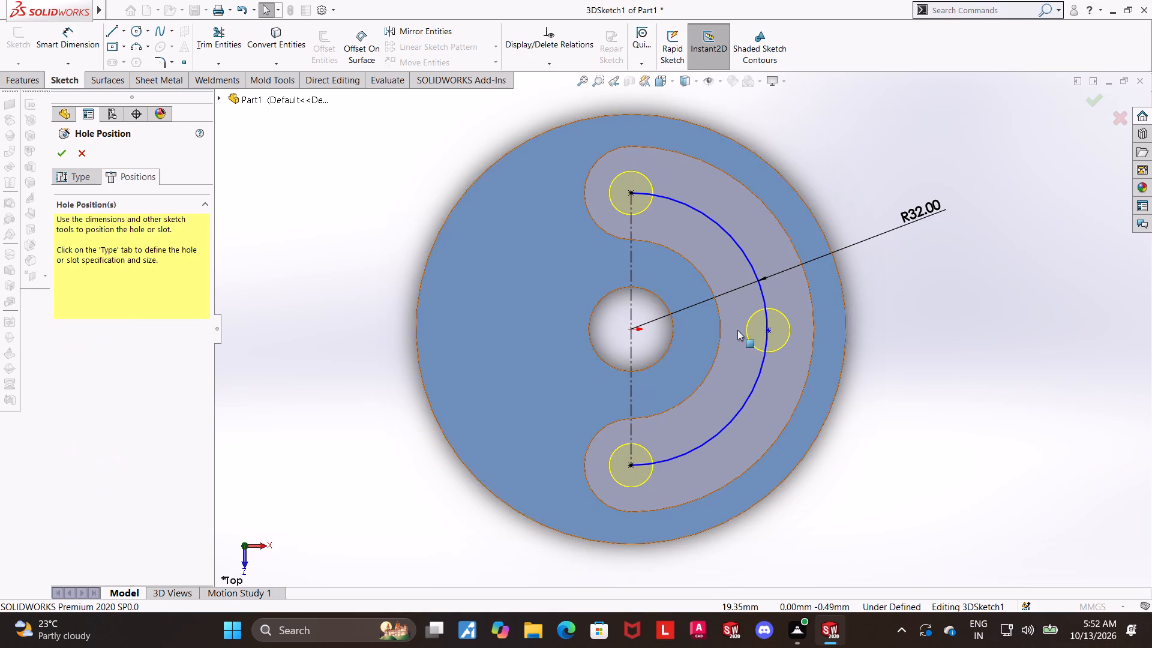
# Convert the 32 mm radius arc to construction geometry.
pyautogui.click(752, 272)
pyautogui.click(802, 239)
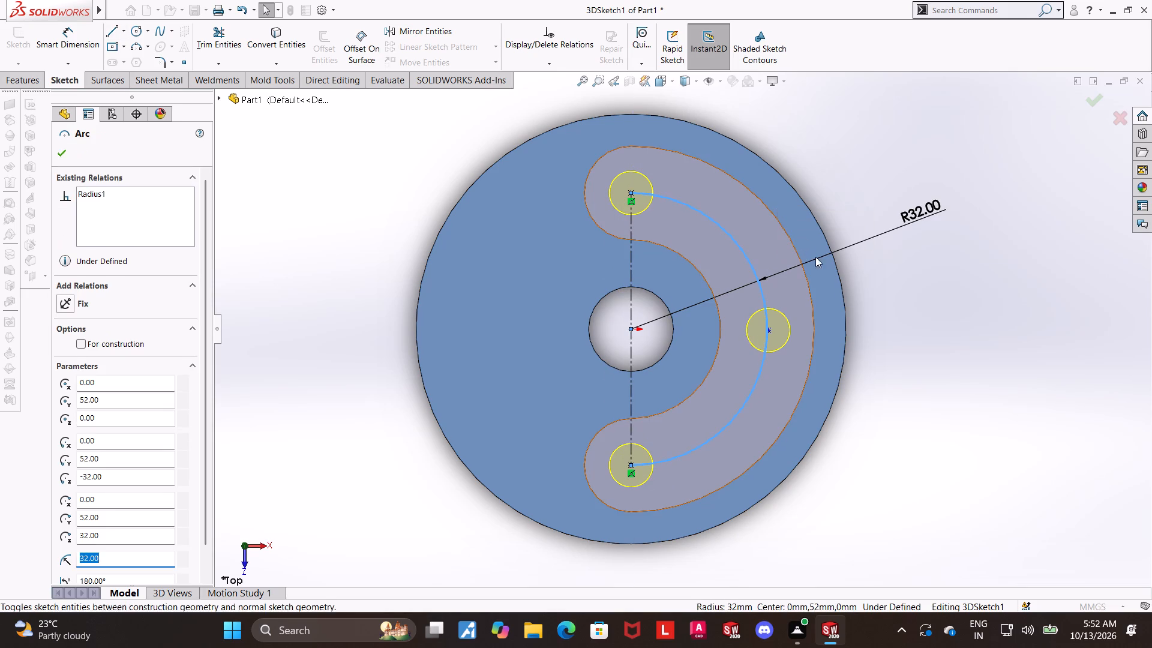
pyautogui.press('Escape')
pyautogui.press('Escape')
pyautogui.press('Escape')
# Add a Coincident relation between the middle hole's point and the construction arc.
pyautogui.scroll(-2, 593, 340)
pyautogui.scroll(-7, 683, 332)
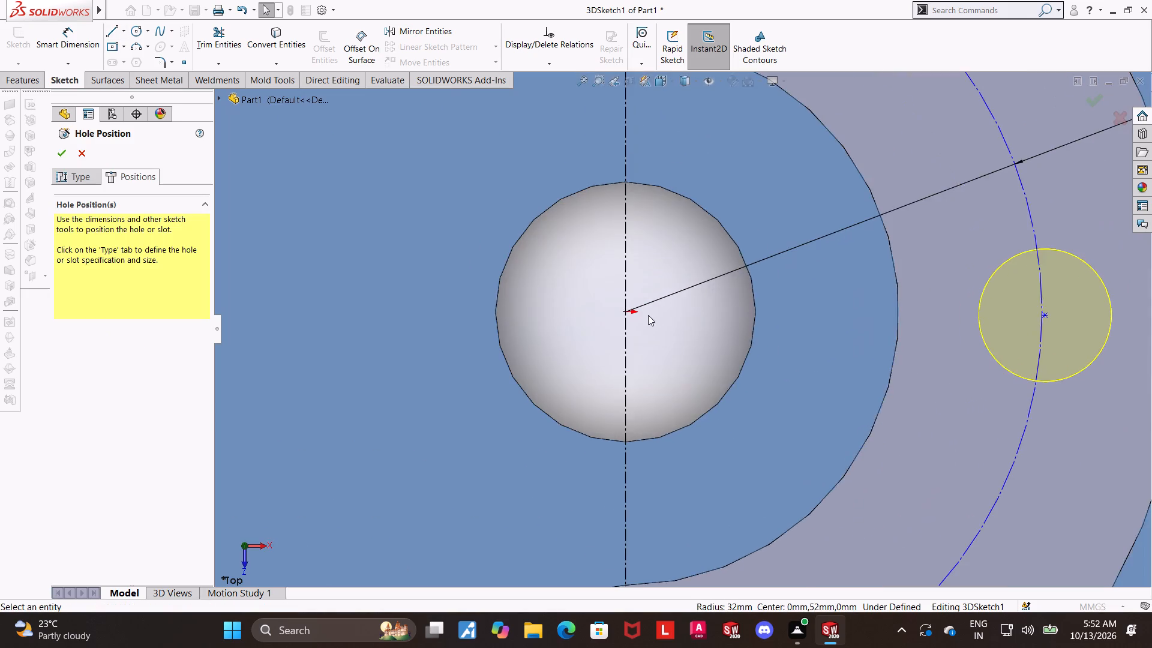
pyautogui.scroll(-8, 648, 315)
pyautogui.scroll(14, 615, 313)
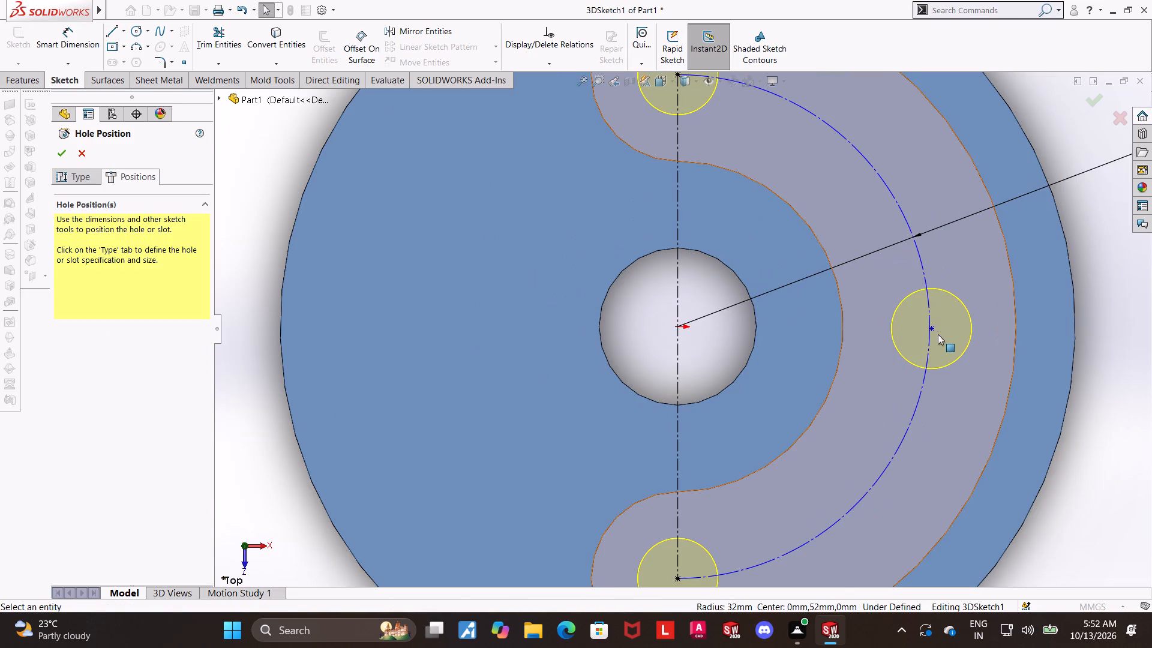
pyautogui.keyDown('ctrl'); pyautogui.click(935, 329); pyautogui.keyUp('ctrl')
pyautogui.keyDown('ctrl'); pyautogui.click(928, 352); pyautogui.keyUp('ctrl')
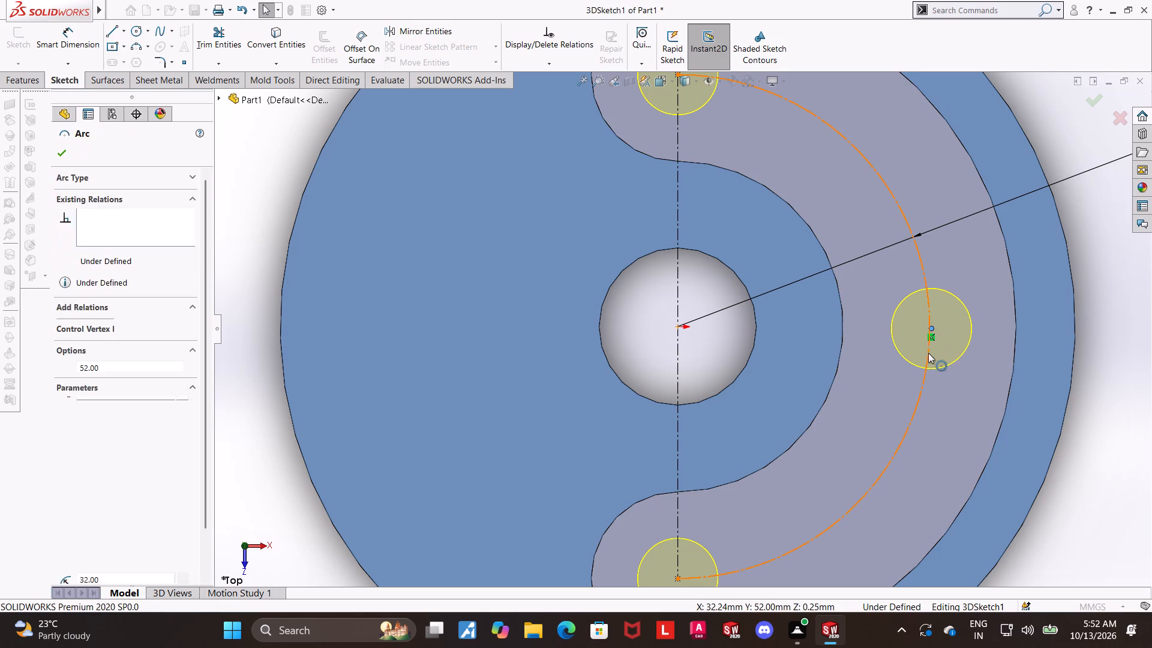
pyautogui.click(59, 383)
pyautogui.scroll(4, 845, 377)
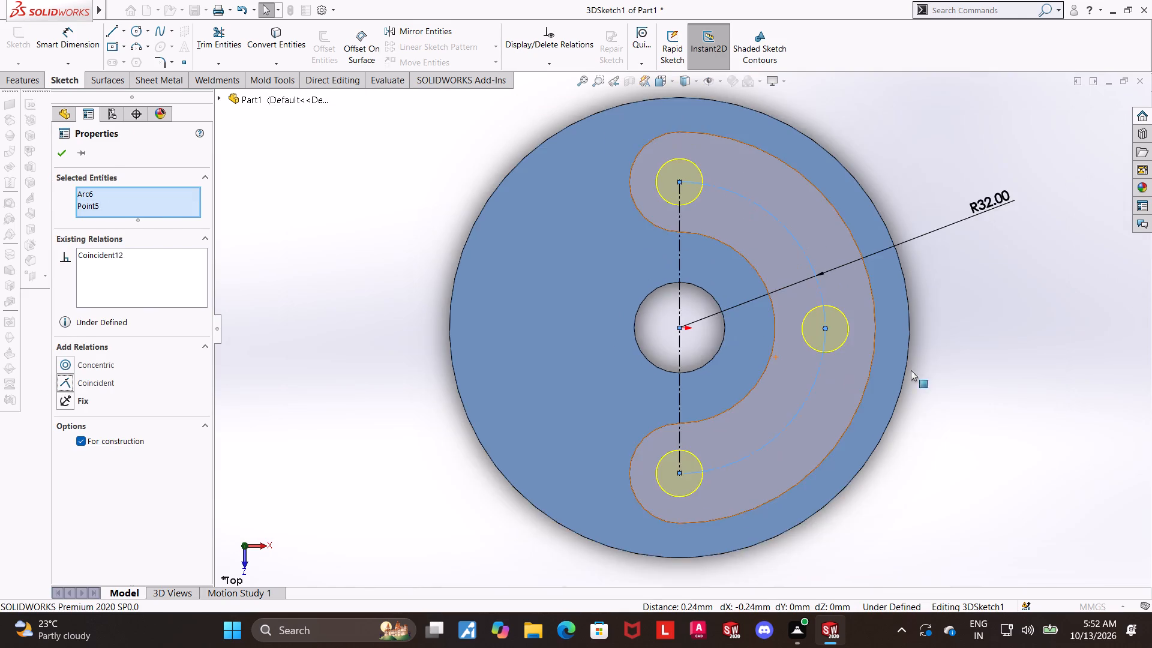
pyautogui.press('Escape')
pyautogui.press('Escape')
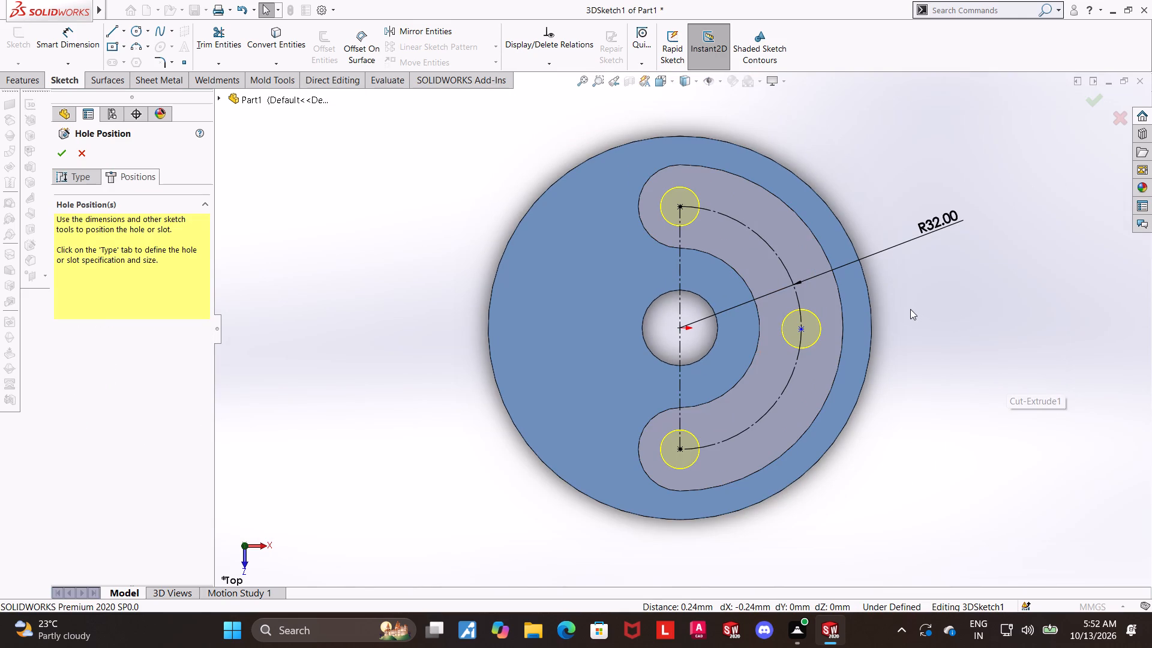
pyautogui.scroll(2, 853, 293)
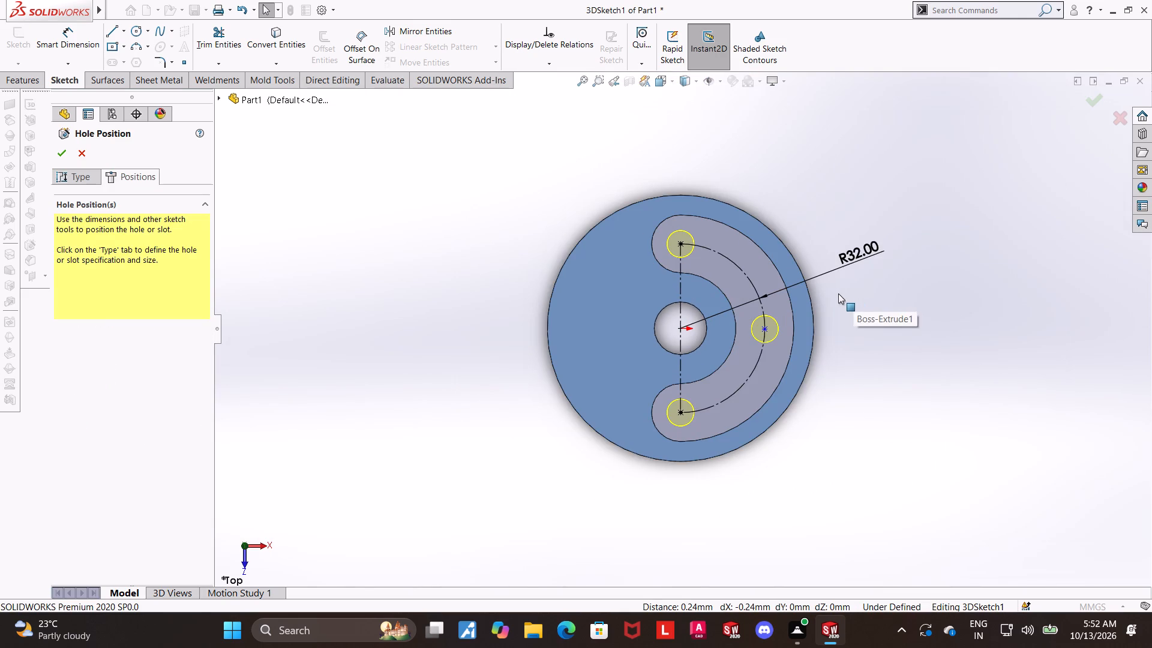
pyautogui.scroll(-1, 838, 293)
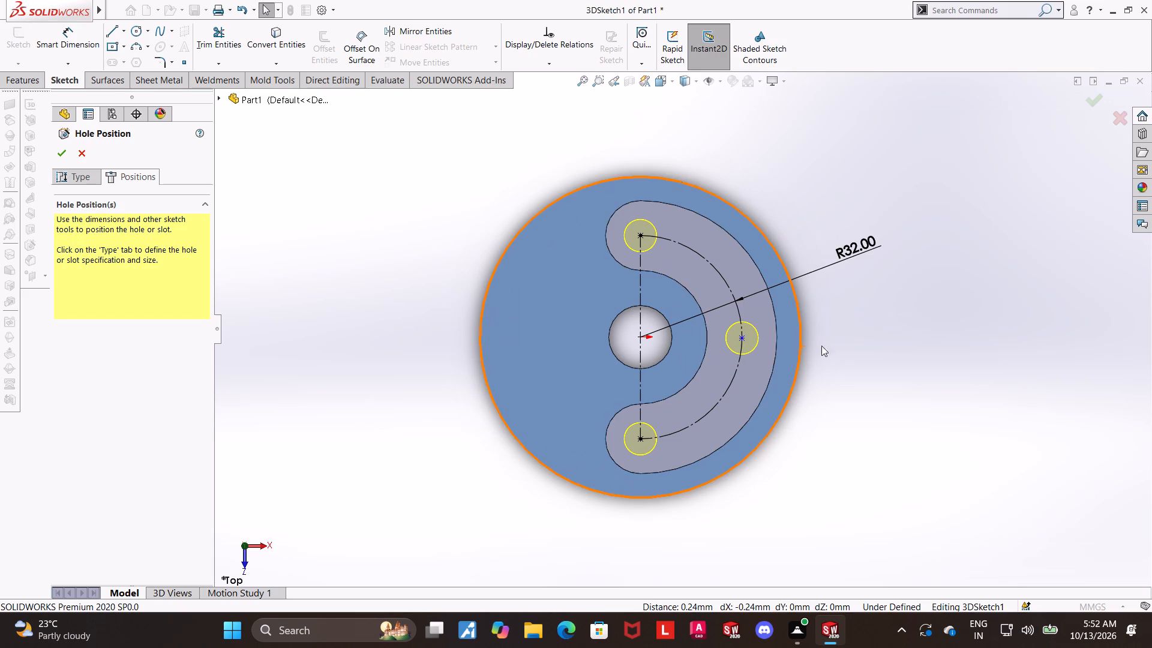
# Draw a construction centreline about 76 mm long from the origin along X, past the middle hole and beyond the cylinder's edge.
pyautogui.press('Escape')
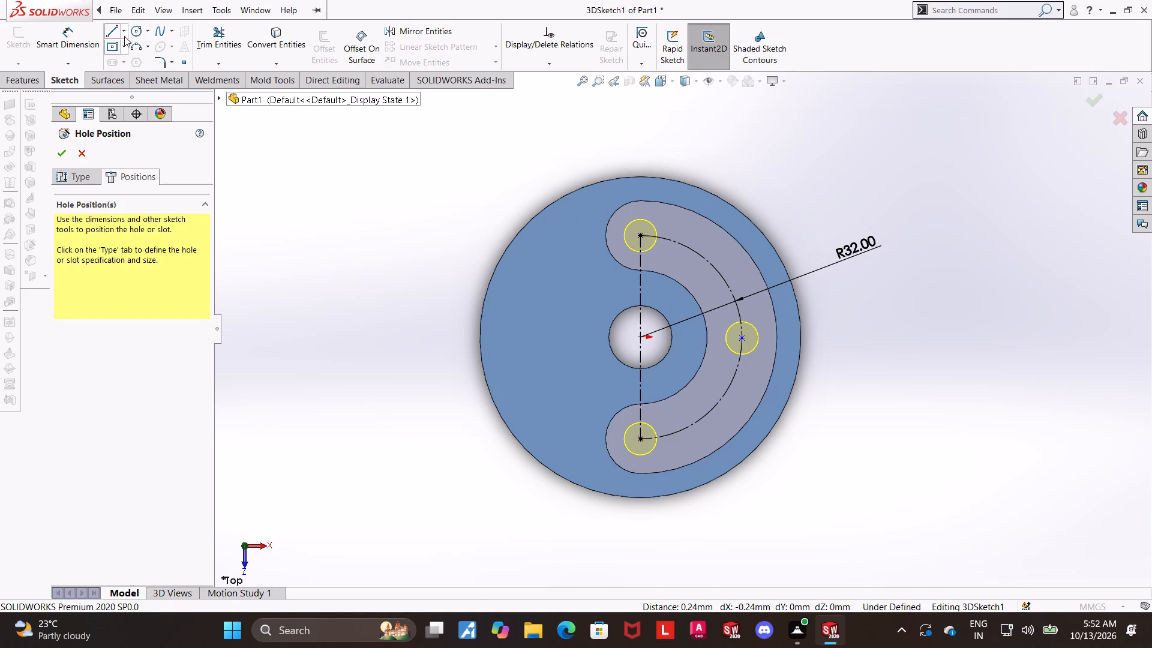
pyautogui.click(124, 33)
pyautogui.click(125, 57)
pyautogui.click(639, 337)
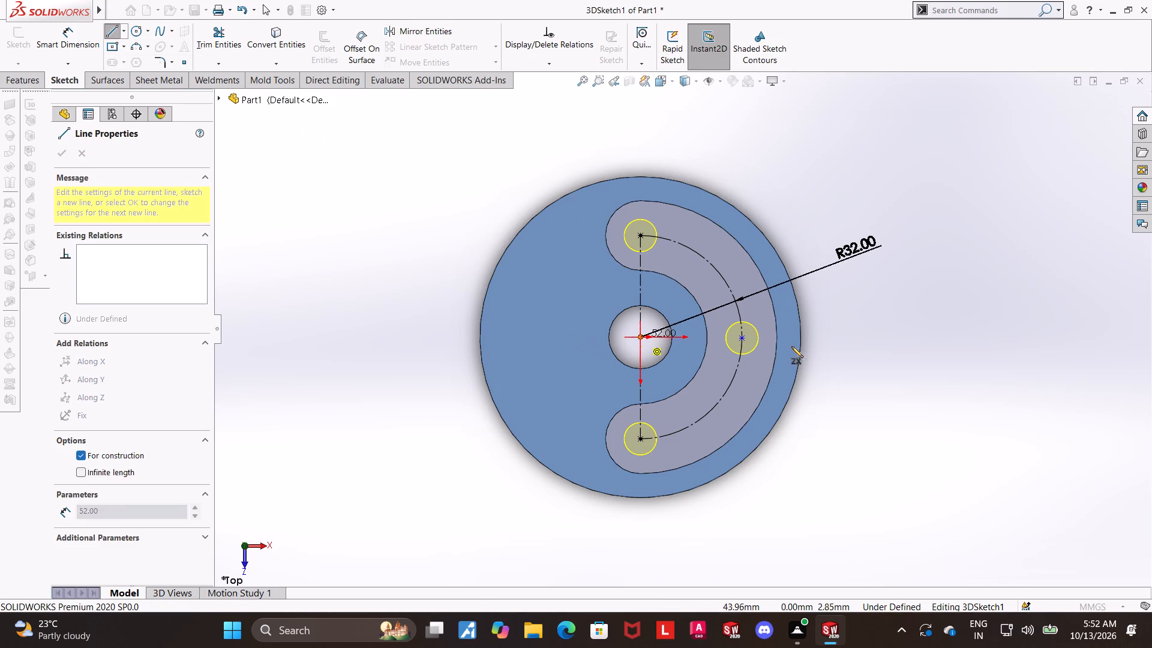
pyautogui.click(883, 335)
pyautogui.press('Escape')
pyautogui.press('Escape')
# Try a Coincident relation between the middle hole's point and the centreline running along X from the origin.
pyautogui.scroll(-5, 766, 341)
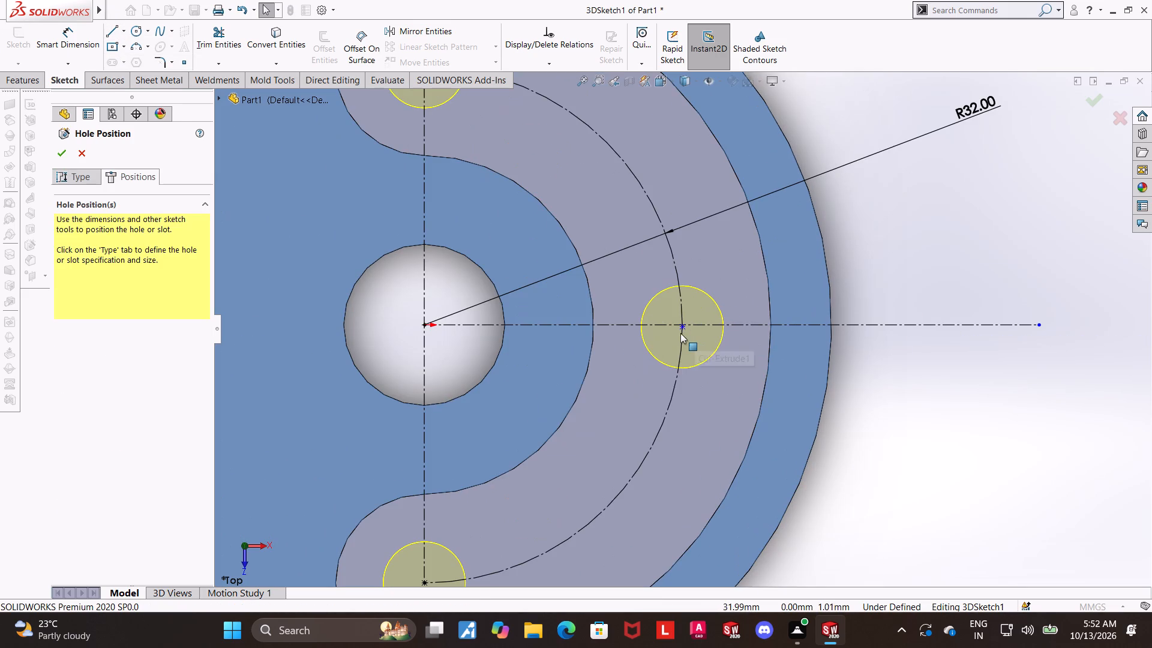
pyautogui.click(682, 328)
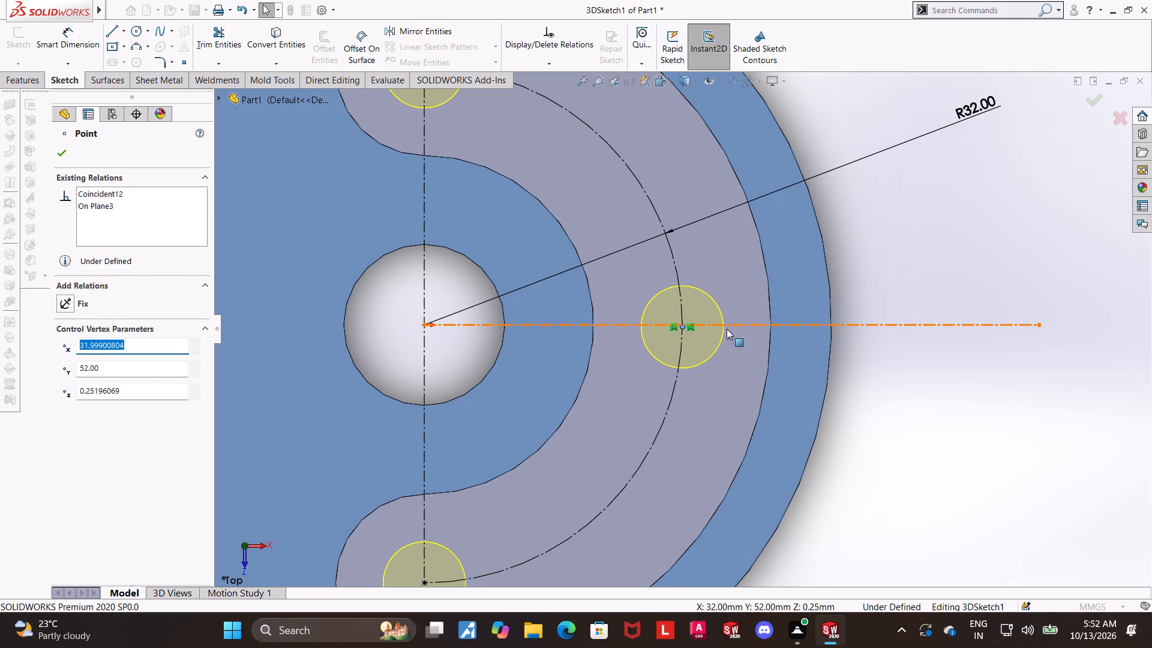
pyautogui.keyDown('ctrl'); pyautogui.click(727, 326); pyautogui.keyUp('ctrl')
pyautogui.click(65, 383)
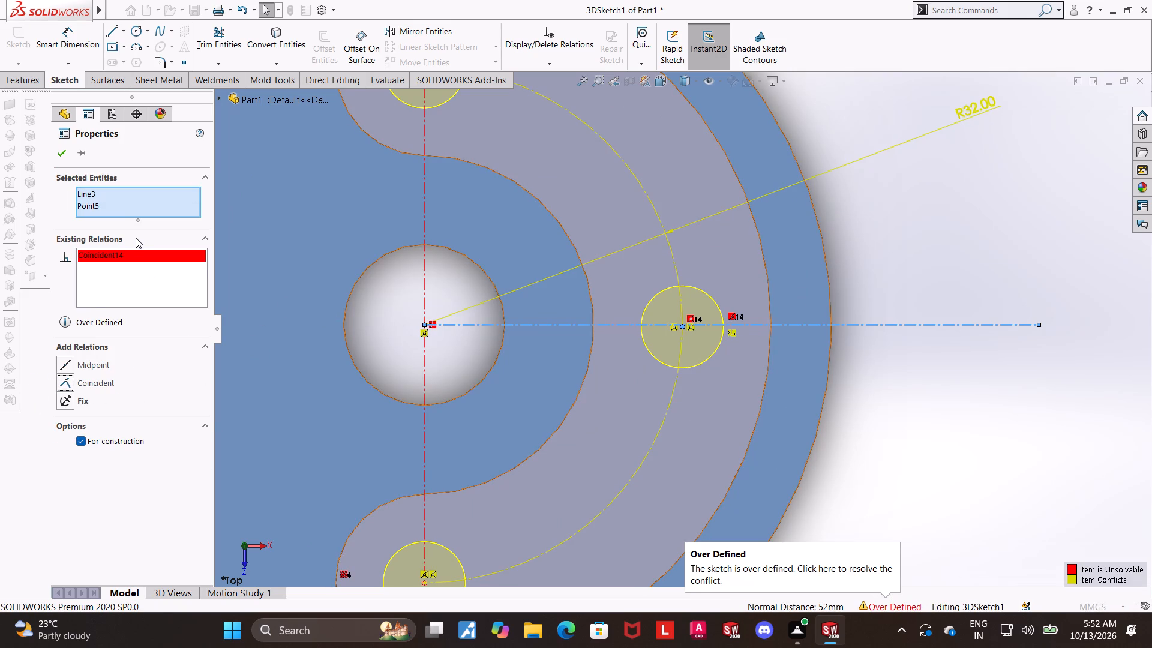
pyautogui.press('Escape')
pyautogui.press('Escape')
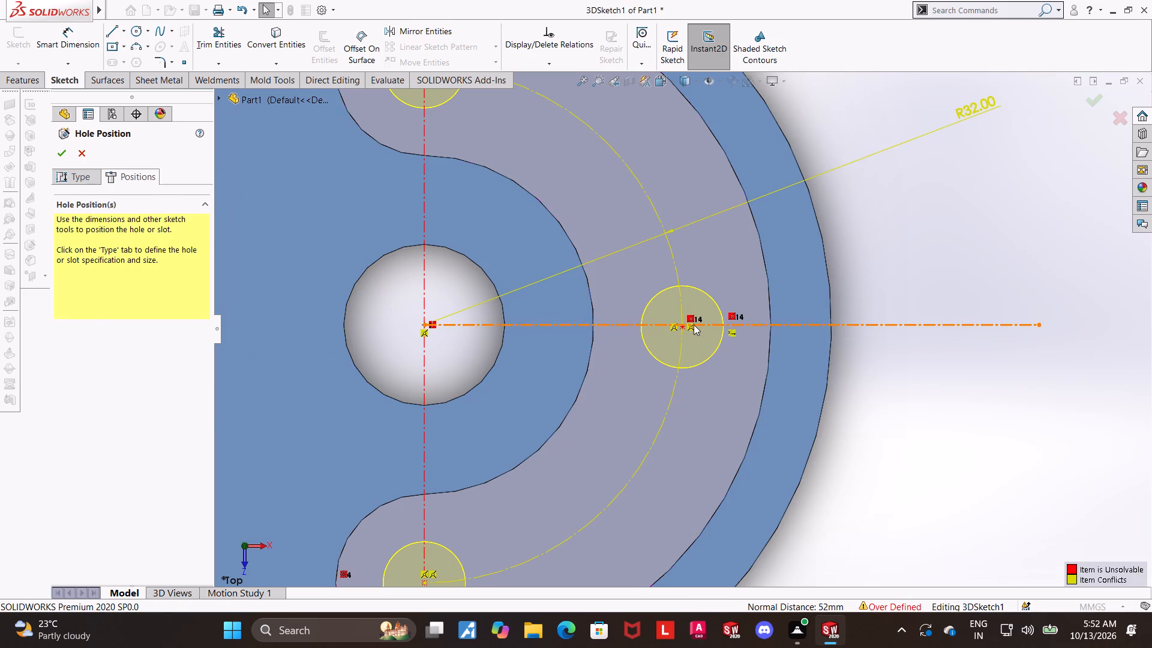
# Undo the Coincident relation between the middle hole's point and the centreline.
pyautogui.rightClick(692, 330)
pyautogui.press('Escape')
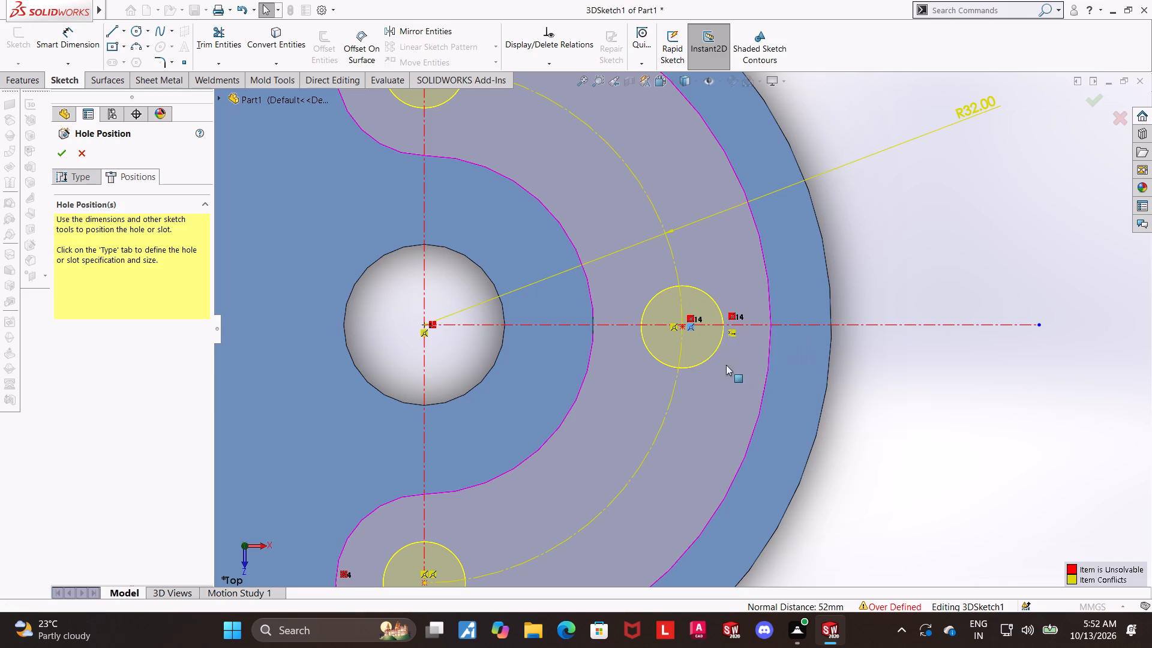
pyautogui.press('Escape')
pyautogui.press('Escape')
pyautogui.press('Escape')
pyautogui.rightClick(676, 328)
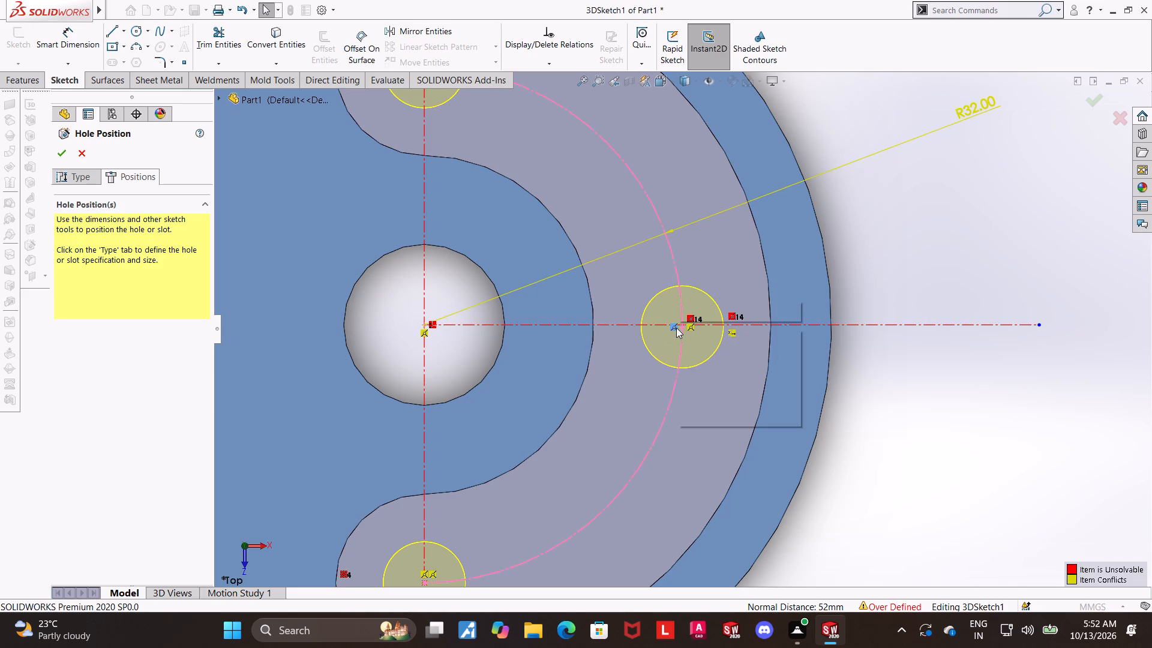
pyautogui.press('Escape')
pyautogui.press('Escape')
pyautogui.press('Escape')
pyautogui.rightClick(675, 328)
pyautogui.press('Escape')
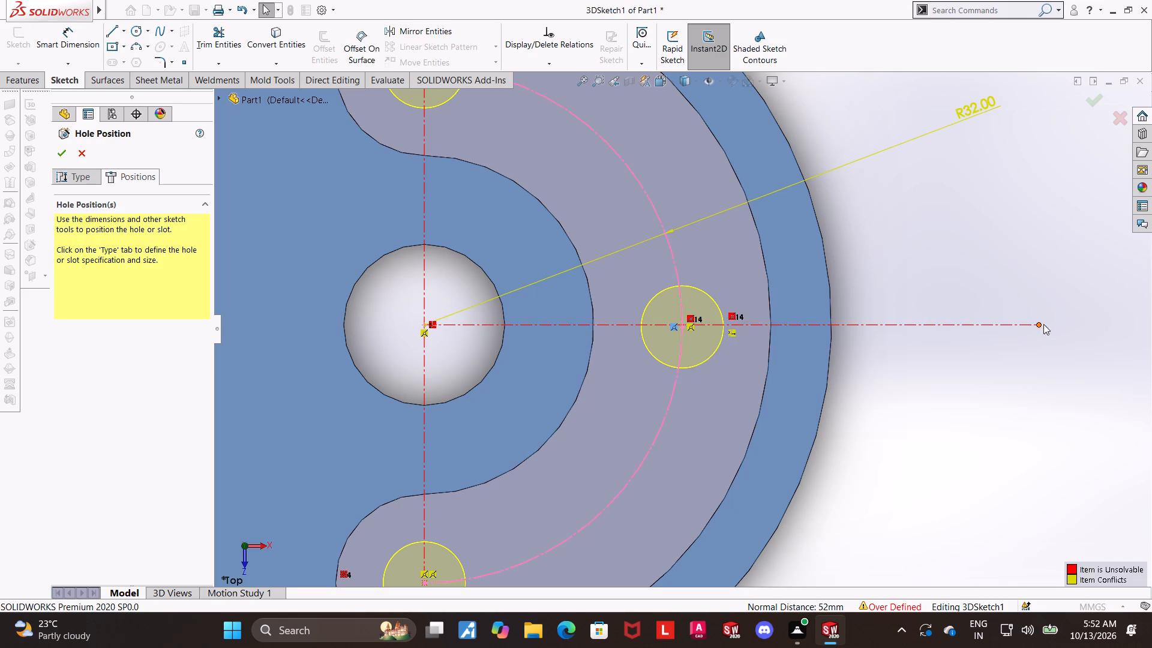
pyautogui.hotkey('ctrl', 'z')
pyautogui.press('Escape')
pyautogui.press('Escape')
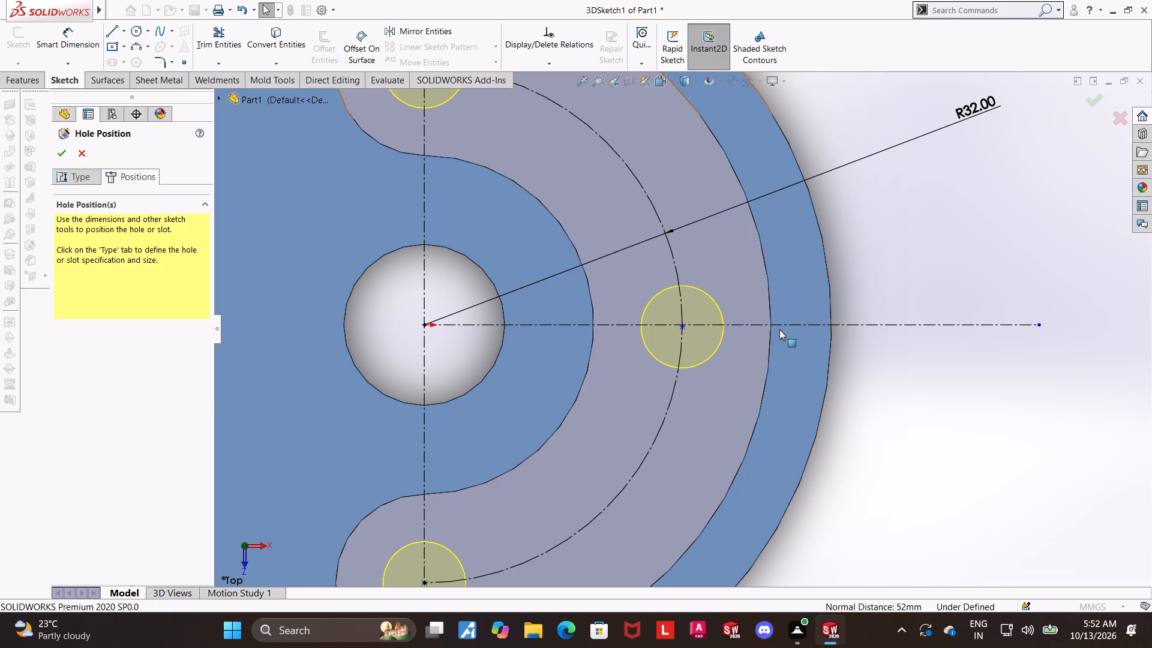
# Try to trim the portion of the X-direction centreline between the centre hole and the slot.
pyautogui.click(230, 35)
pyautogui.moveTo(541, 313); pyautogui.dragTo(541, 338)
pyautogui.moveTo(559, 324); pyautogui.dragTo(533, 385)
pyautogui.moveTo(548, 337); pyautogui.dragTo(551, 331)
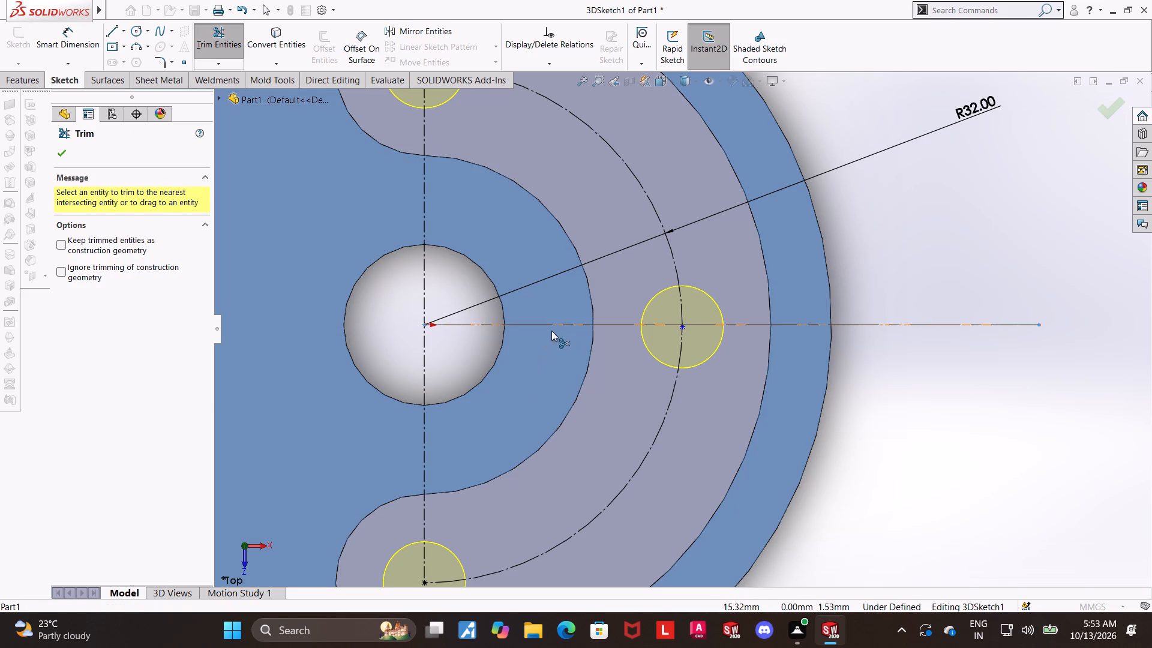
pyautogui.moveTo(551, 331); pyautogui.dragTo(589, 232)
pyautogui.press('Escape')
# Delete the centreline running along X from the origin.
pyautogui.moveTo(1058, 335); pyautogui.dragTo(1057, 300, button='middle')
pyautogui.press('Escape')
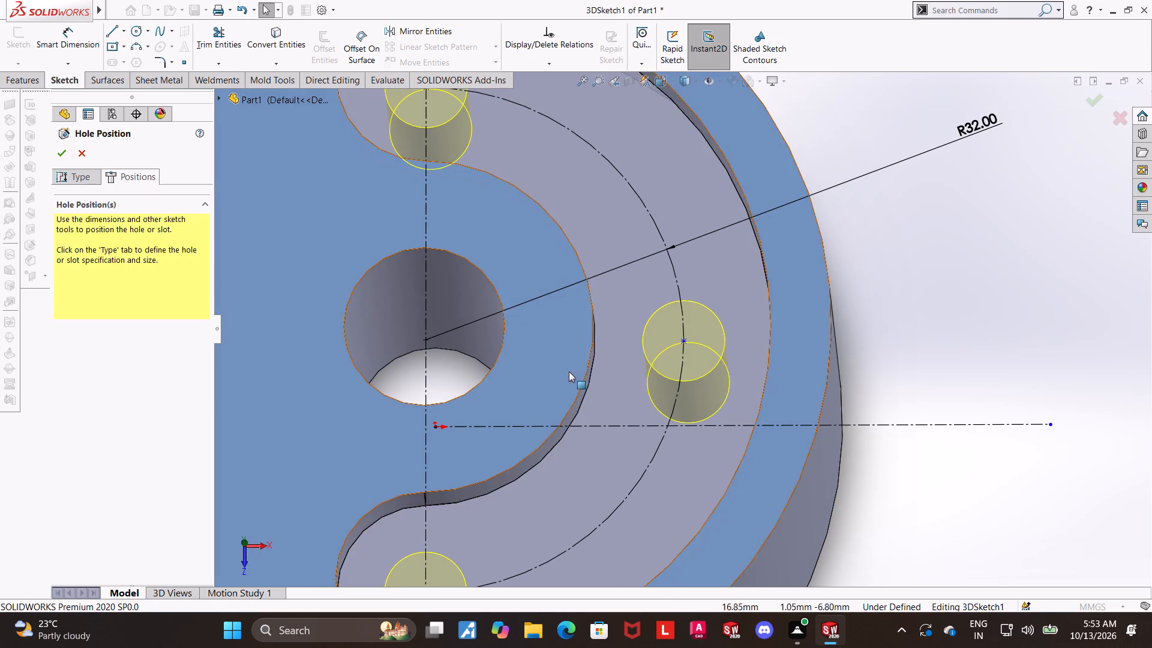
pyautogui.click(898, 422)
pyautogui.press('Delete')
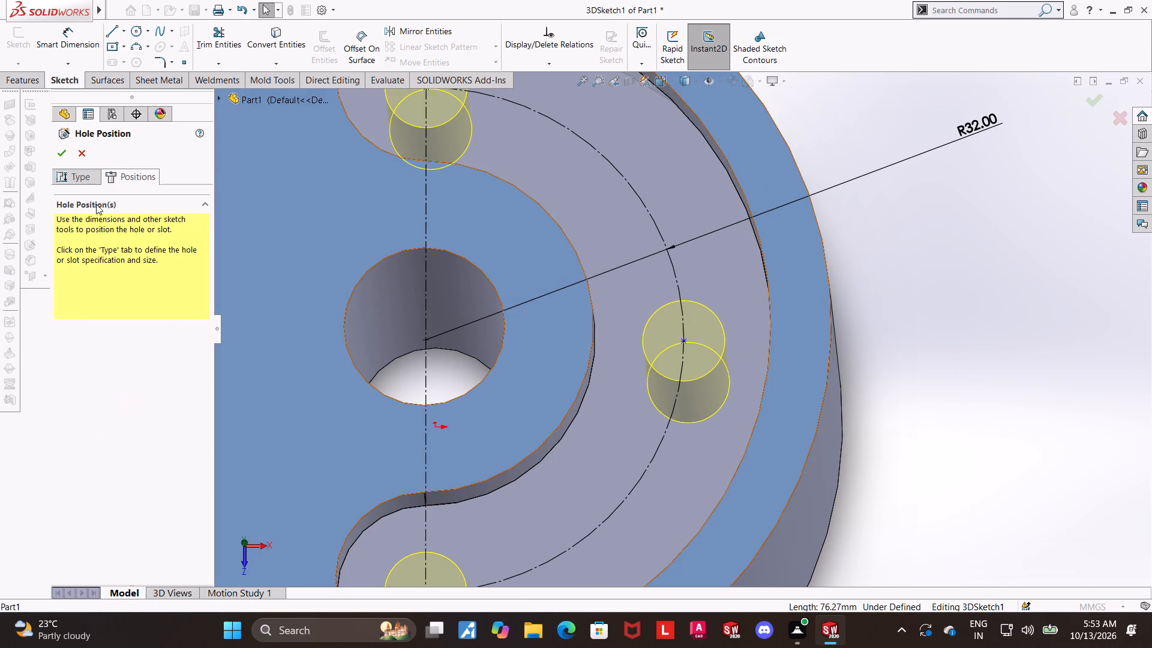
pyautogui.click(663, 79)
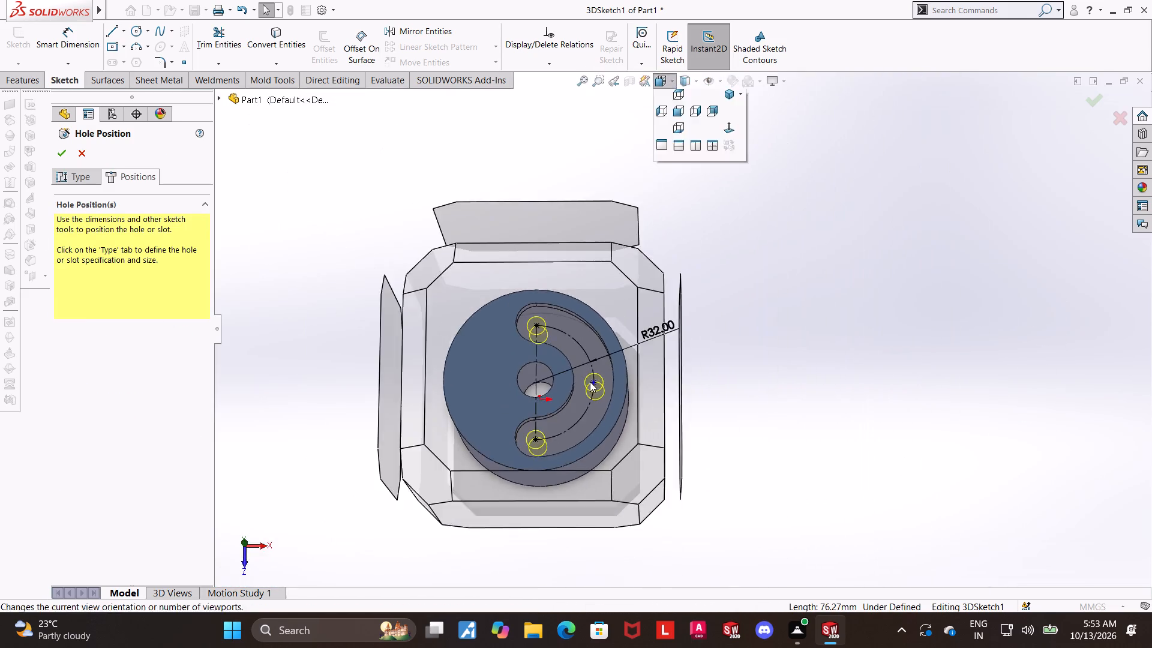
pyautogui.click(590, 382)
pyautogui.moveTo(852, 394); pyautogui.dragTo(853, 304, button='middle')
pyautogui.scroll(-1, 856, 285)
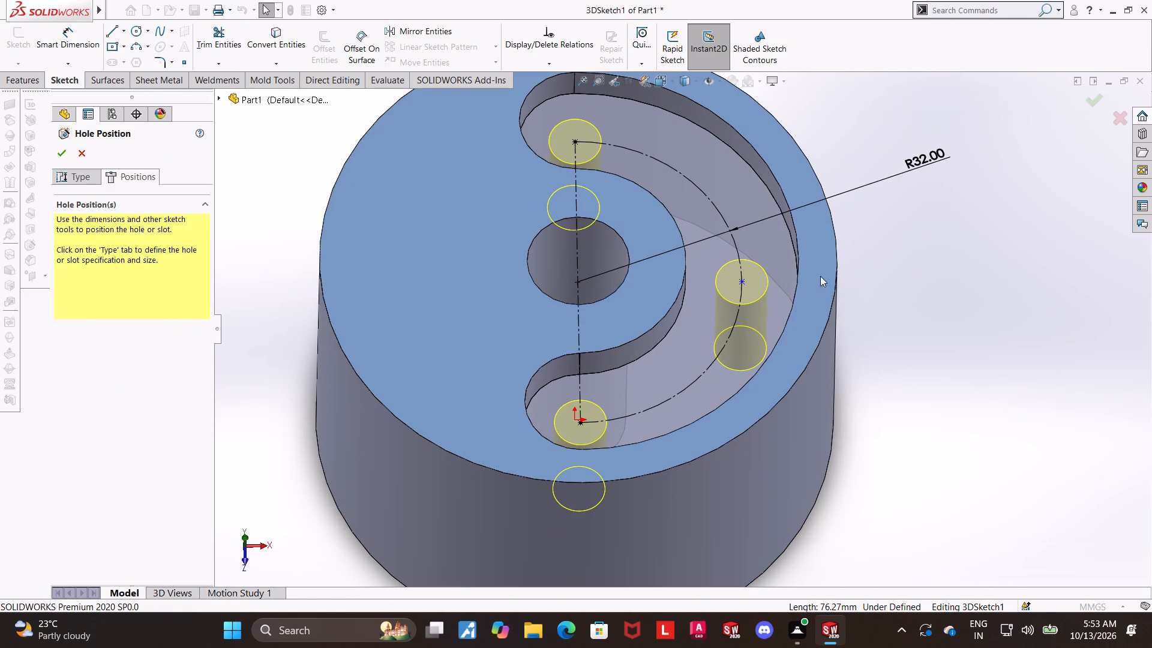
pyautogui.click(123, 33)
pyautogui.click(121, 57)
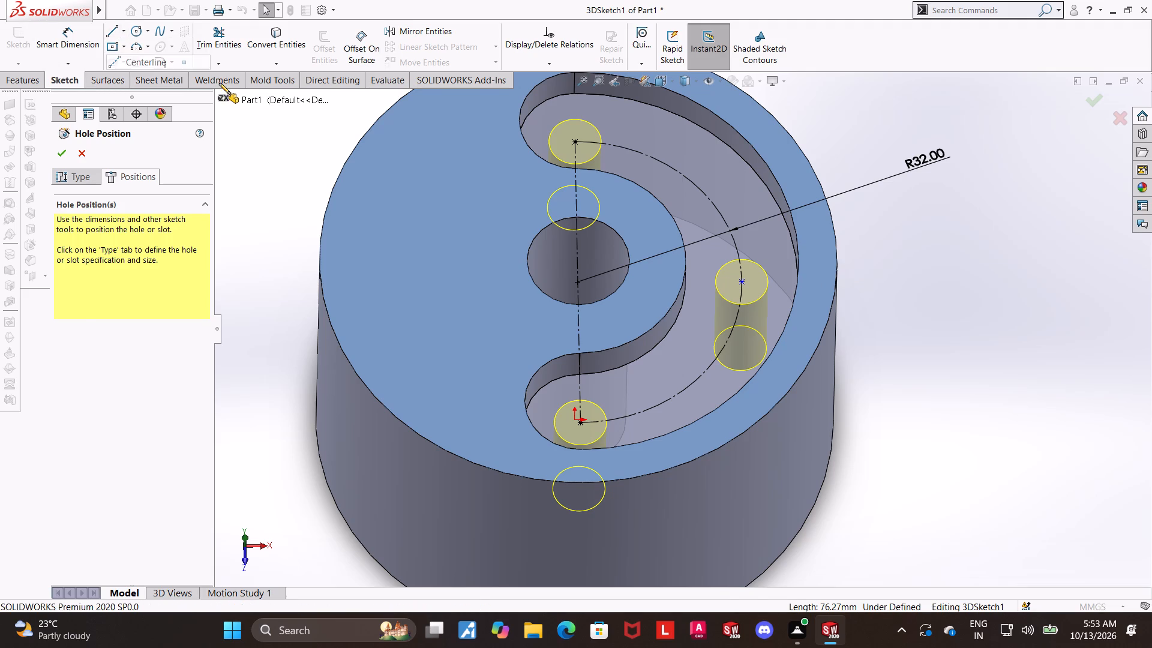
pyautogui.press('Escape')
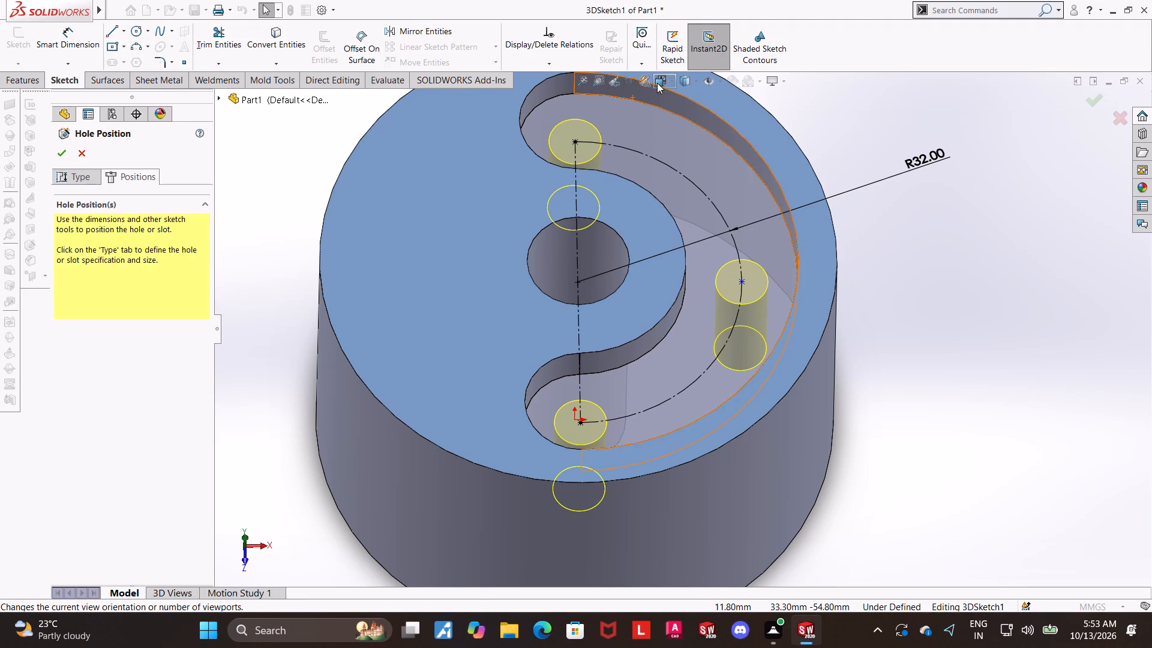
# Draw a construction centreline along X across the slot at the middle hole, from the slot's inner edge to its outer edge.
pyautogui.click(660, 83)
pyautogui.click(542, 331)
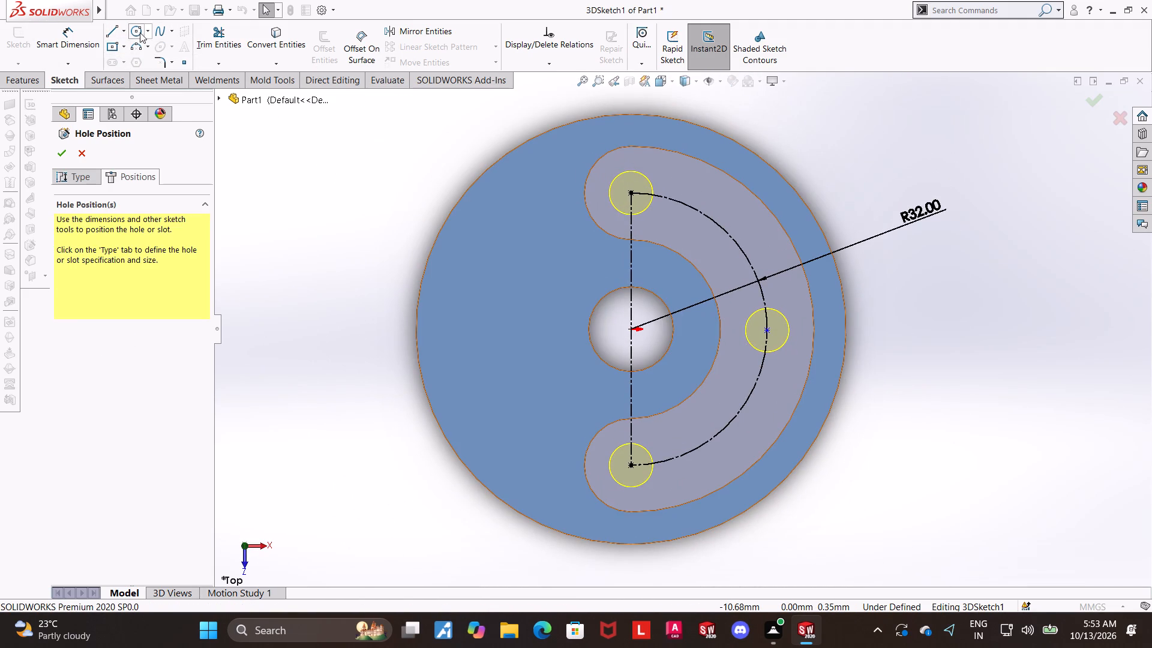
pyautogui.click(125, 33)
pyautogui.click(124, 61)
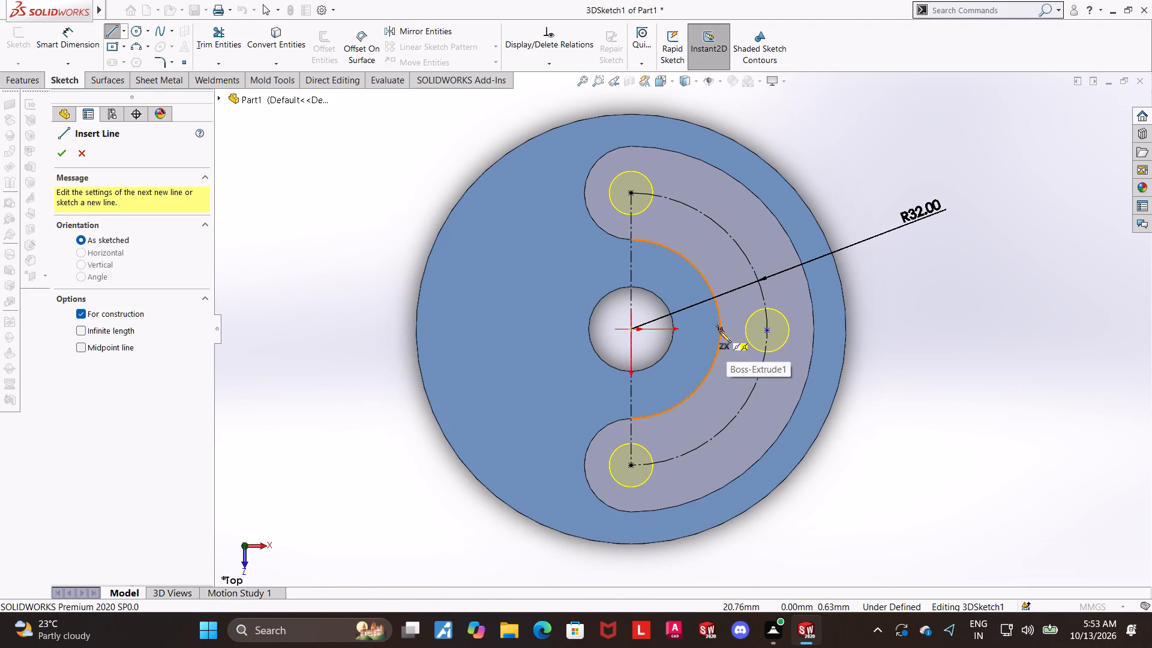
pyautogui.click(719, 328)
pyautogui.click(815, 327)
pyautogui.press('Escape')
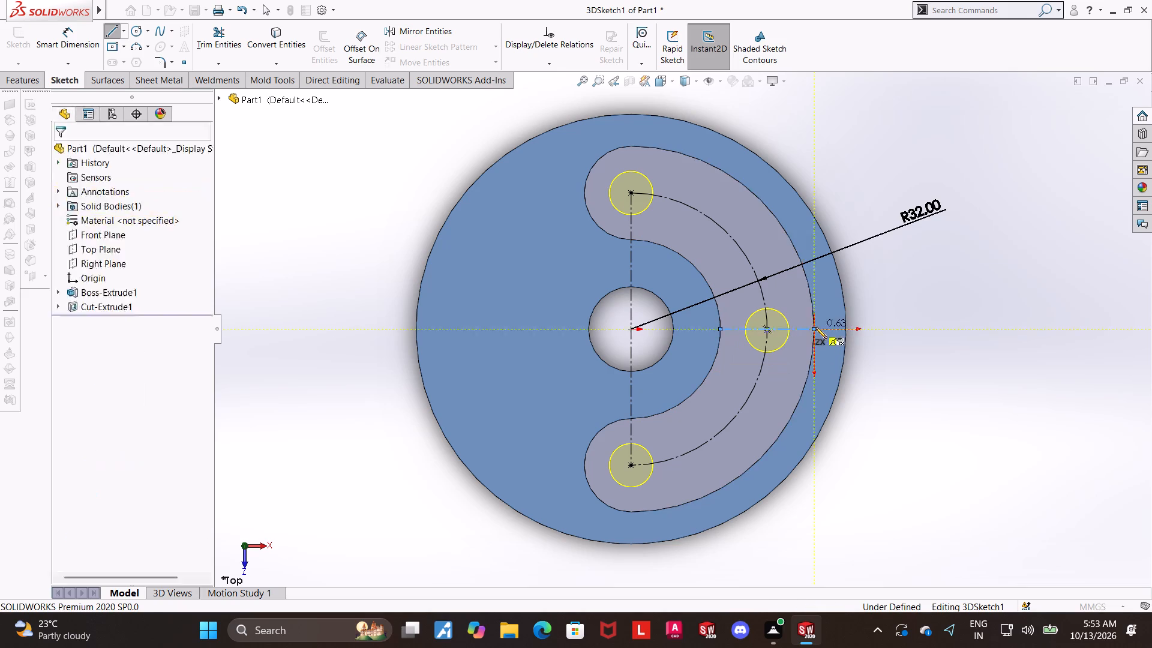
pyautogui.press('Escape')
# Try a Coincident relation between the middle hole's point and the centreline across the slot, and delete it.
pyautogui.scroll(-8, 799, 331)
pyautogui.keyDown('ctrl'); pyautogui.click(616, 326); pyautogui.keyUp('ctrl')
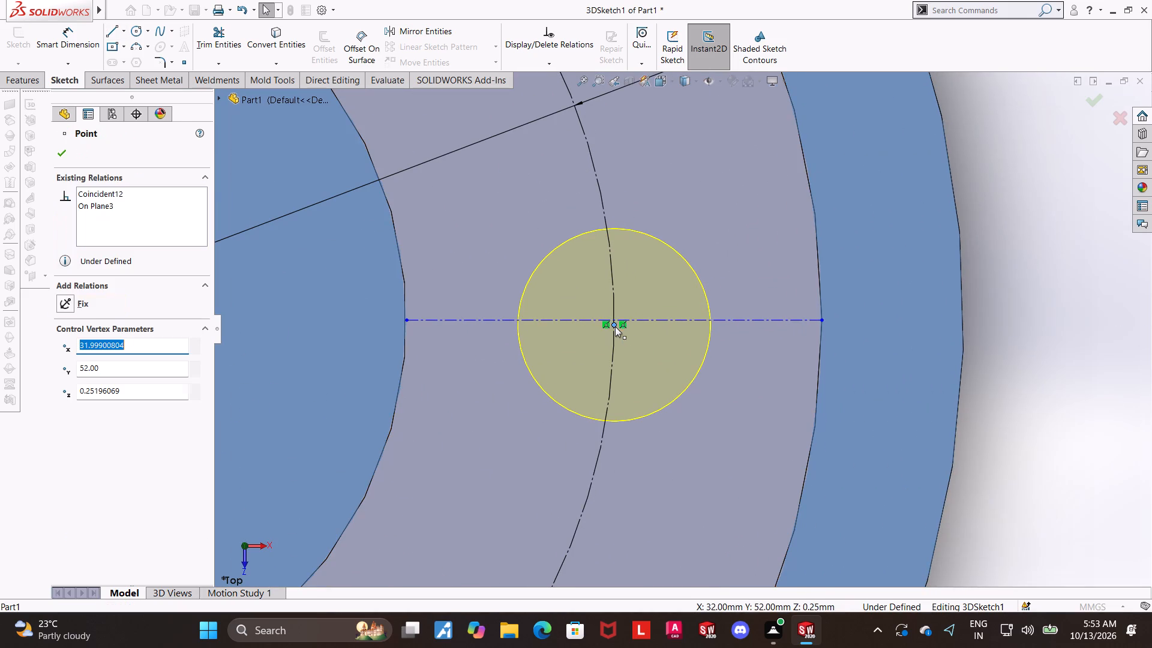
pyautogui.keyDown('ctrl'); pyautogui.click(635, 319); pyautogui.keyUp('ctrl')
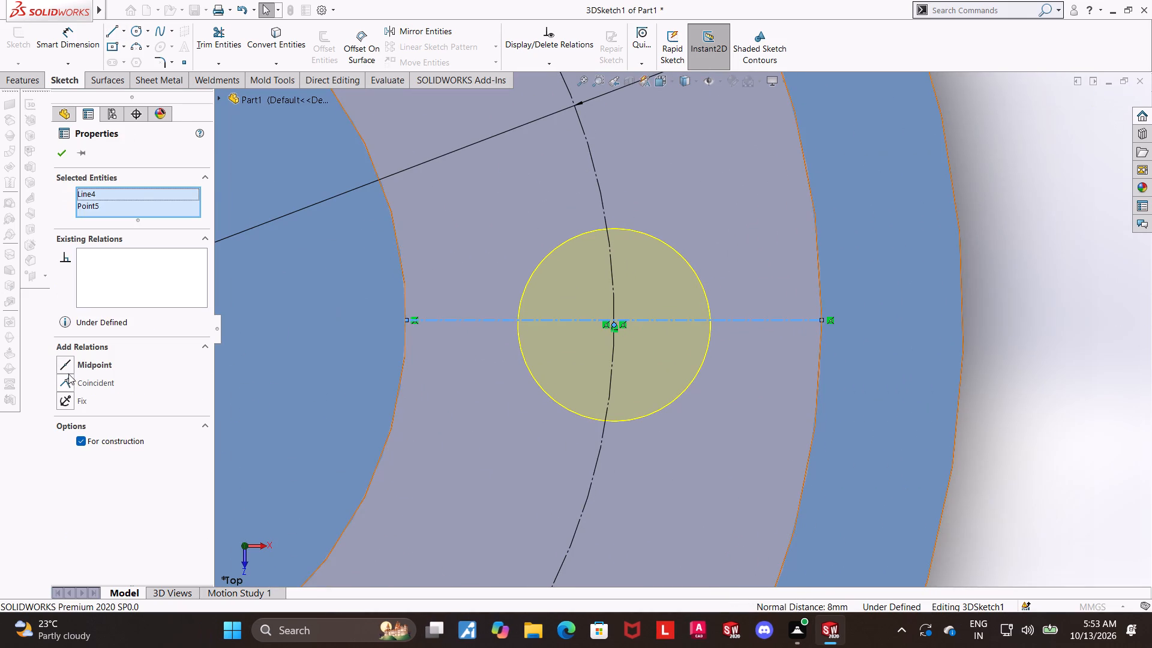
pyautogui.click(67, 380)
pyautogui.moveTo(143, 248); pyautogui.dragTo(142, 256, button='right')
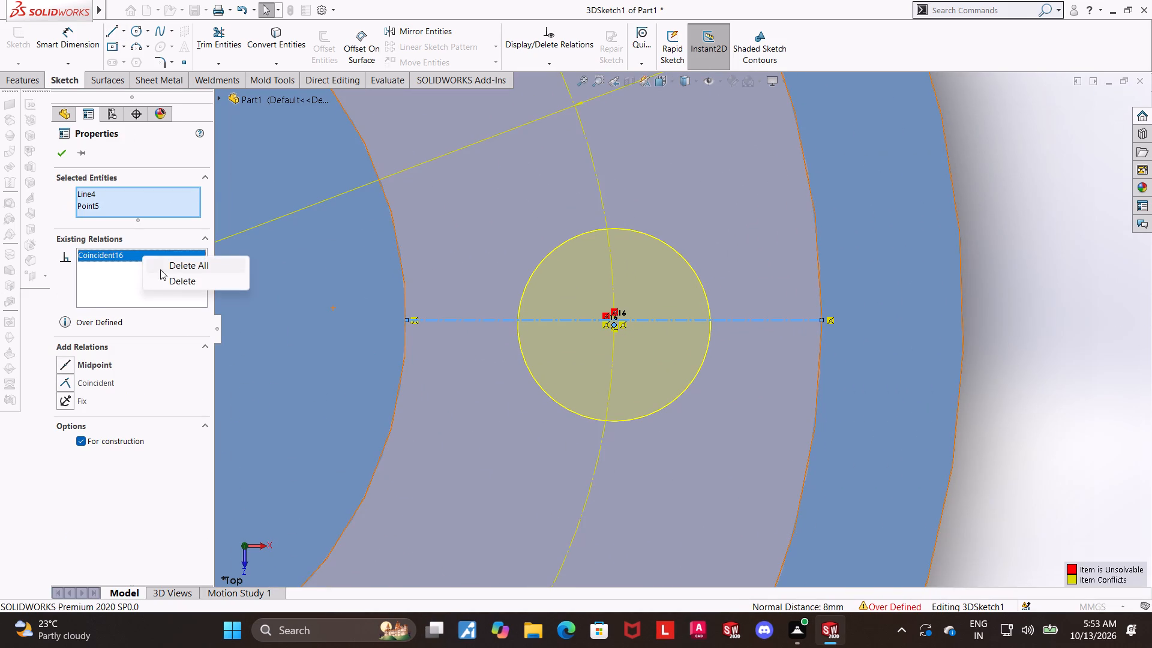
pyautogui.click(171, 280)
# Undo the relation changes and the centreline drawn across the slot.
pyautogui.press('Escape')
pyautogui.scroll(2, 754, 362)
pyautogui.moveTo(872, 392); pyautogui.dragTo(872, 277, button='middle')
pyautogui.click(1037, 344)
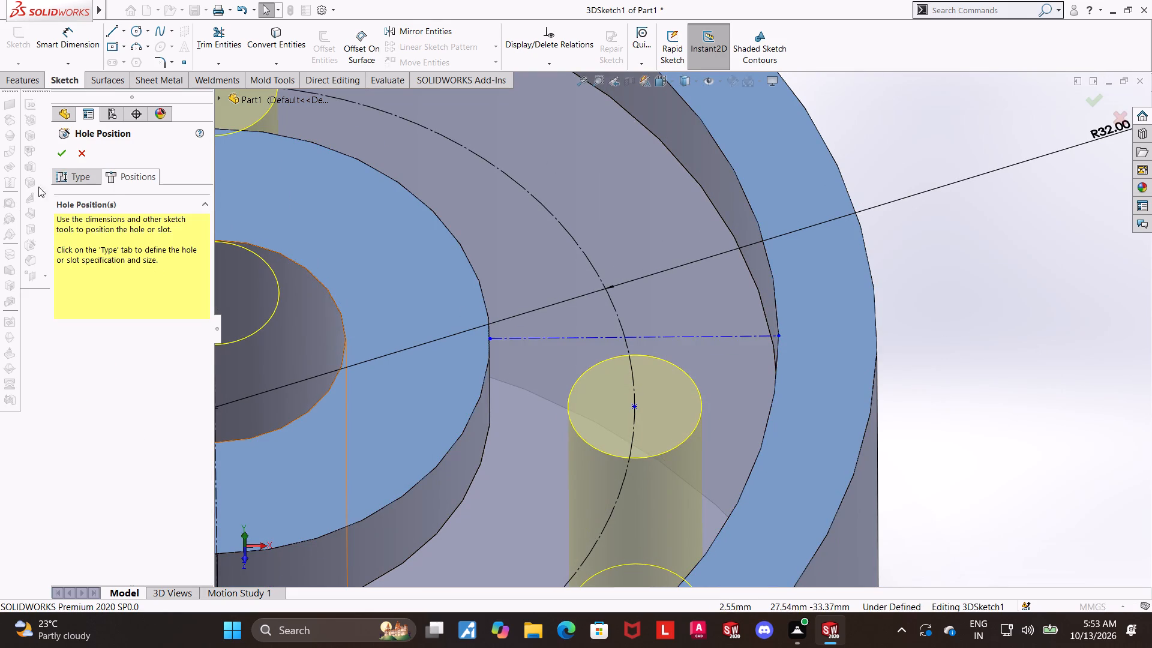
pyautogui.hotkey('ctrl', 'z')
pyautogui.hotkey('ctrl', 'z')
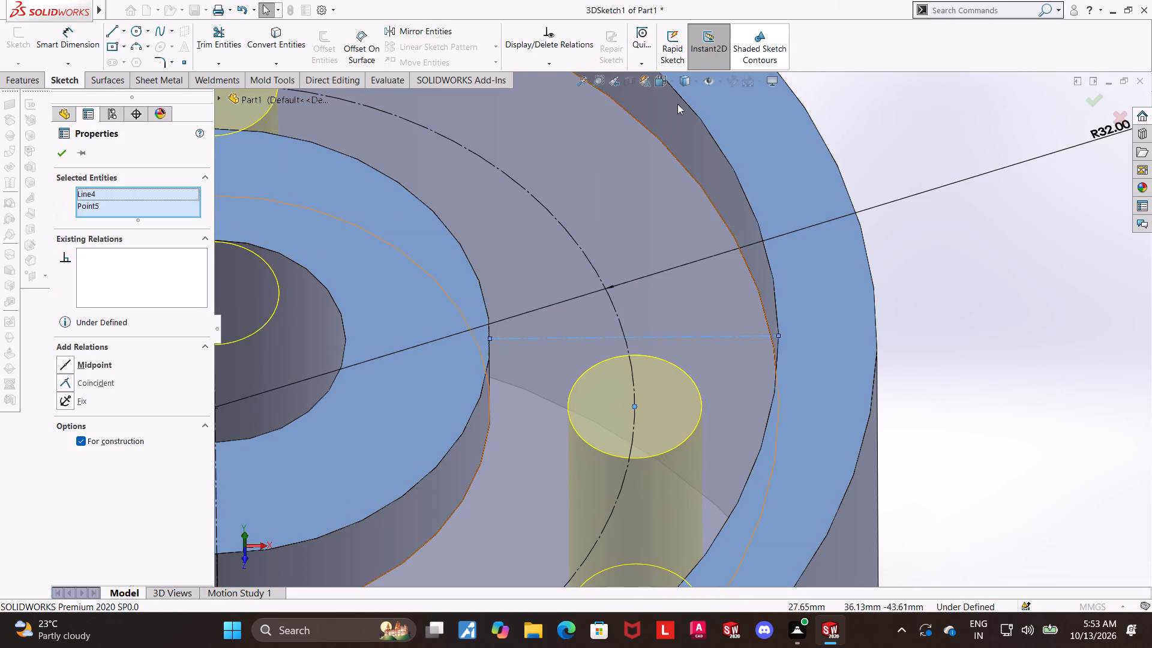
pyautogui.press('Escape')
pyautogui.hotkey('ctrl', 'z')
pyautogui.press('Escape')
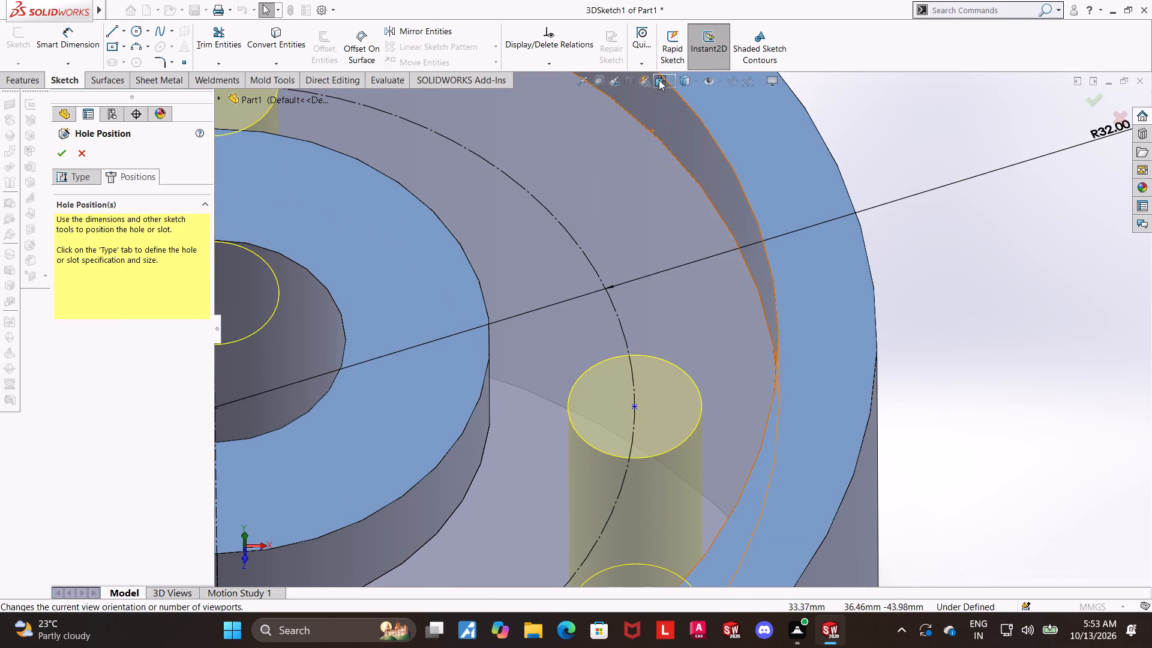
# In Top view, draw a construction centreline about 18 mm long along X across the middle hole, with both ends inside the slot.
pyautogui.click(659, 80)
pyautogui.click(589, 352)
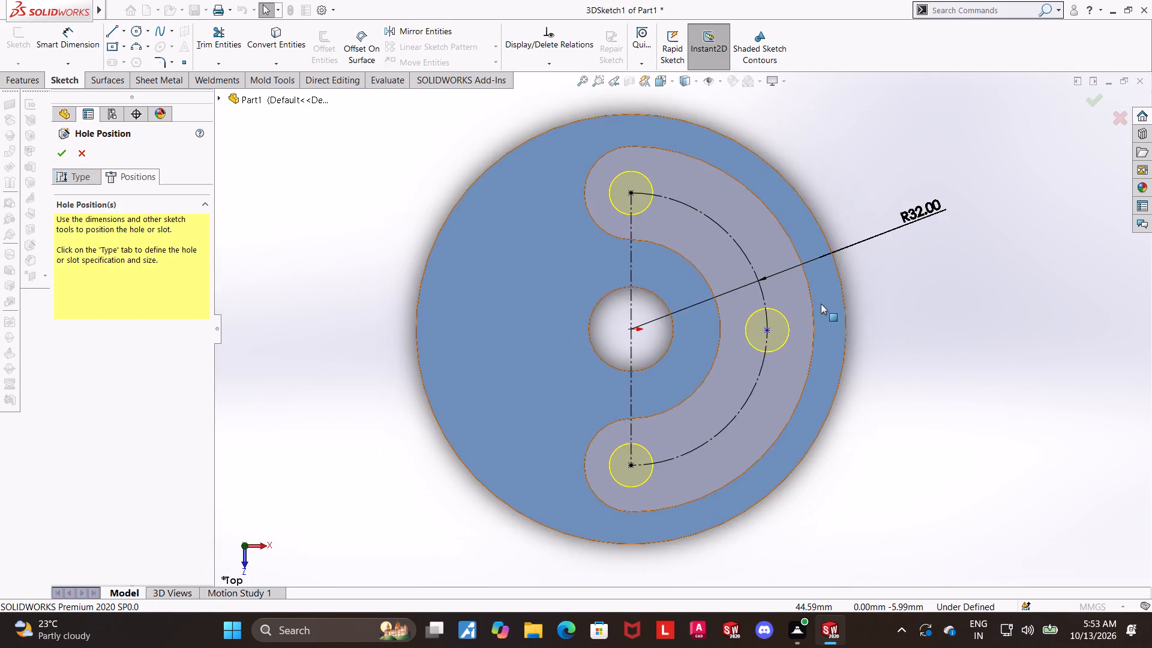
pyautogui.scroll(-2, 820, 304)
pyautogui.click(125, 29)
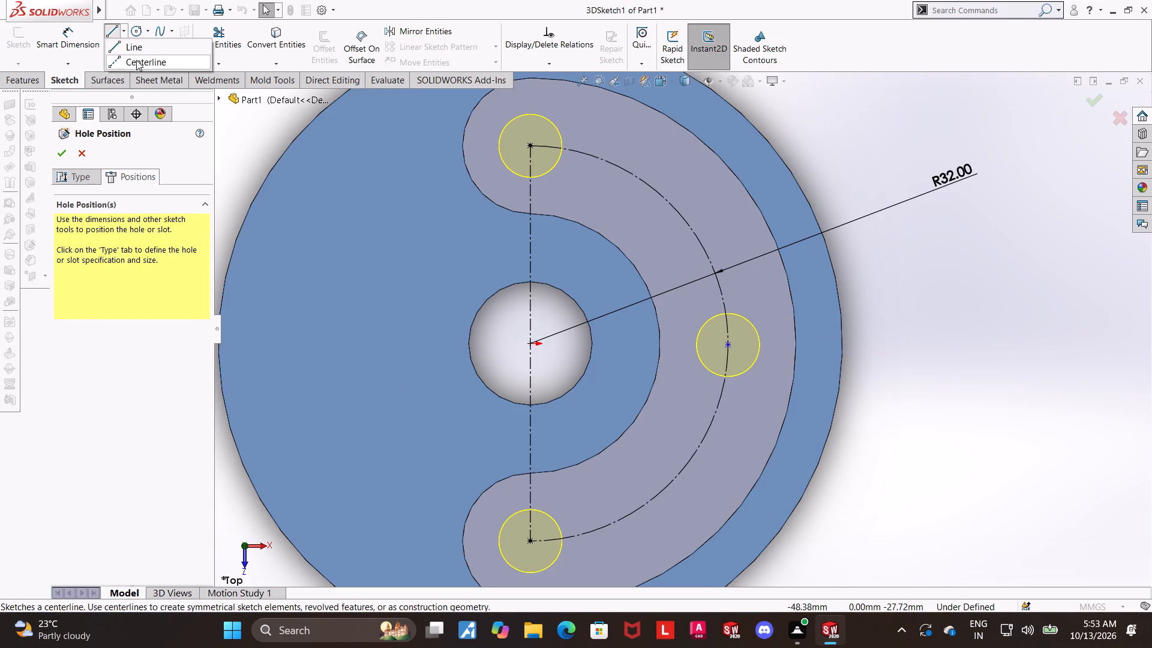
pyautogui.click(136, 61)
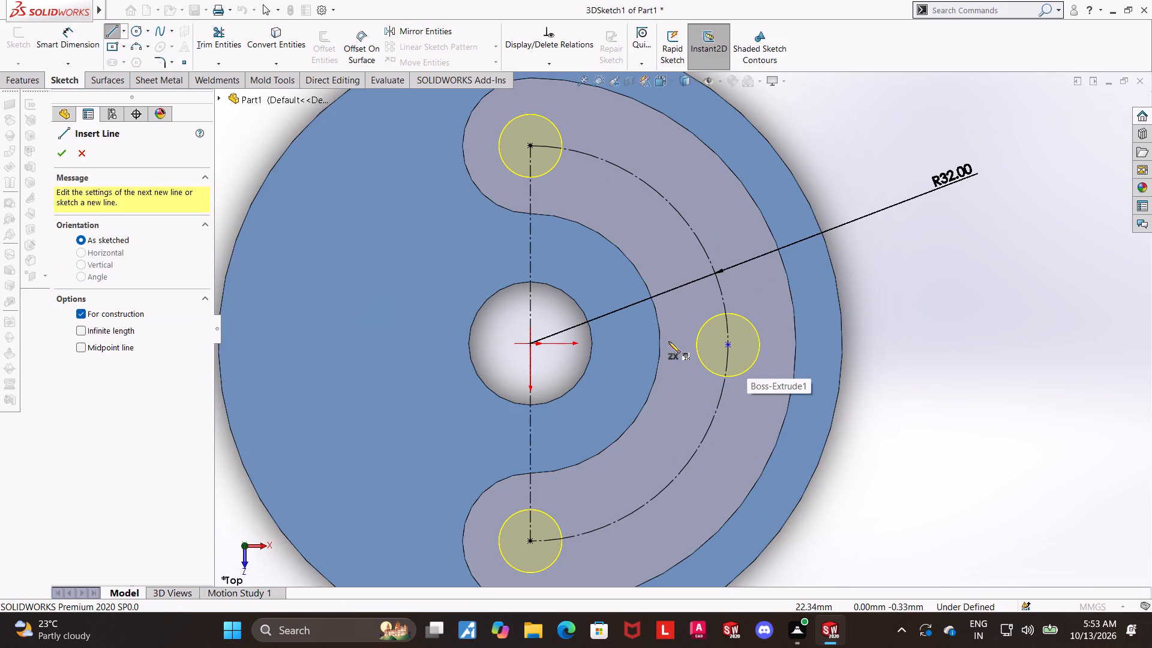
pyautogui.click(668, 341)
pyautogui.click(779, 340)
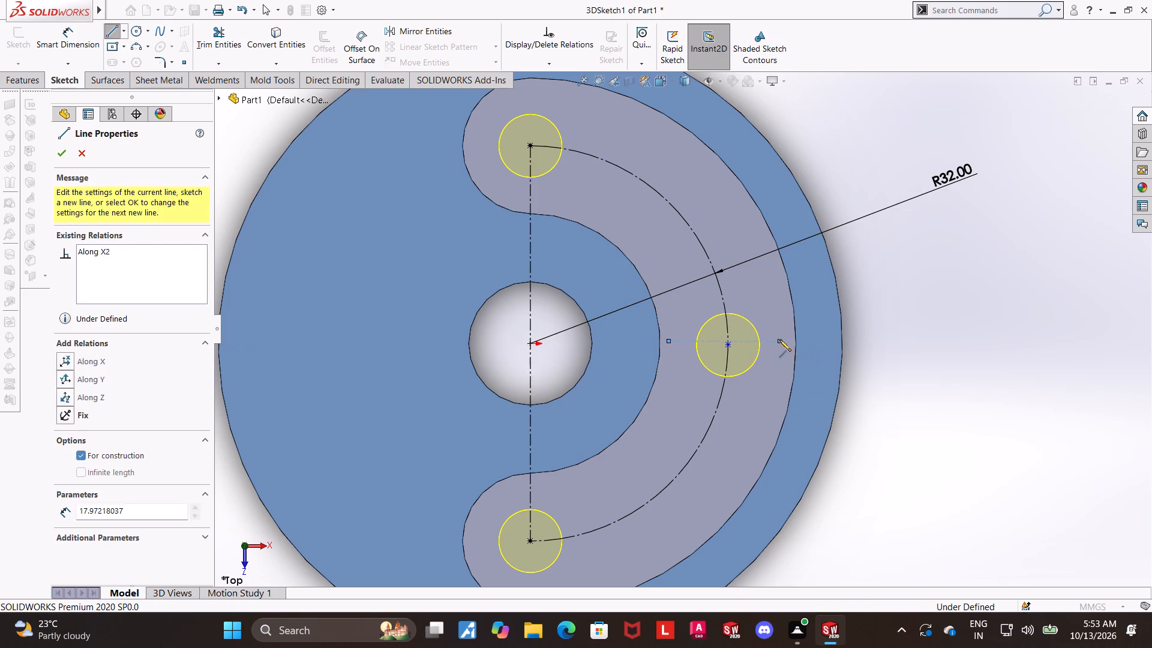
pyautogui.press('Escape')
pyautogui.press('Escape')
# Add an Along X relation between the short centreline's inner endpoint and the centre point of the 32 mm arc.
pyautogui.click(670, 340)
pyautogui.keyDown('ctrl'); pyautogui.click(532, 343); pyautogui.keyUp('ctrl')
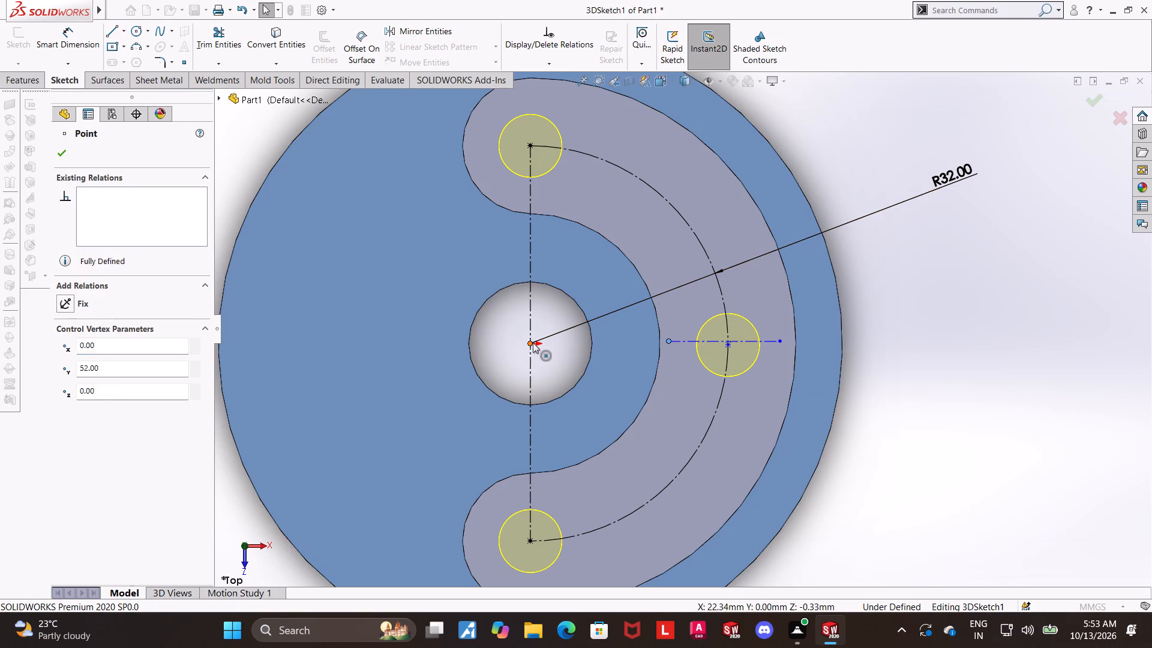
pyautogui.click(64, 370)
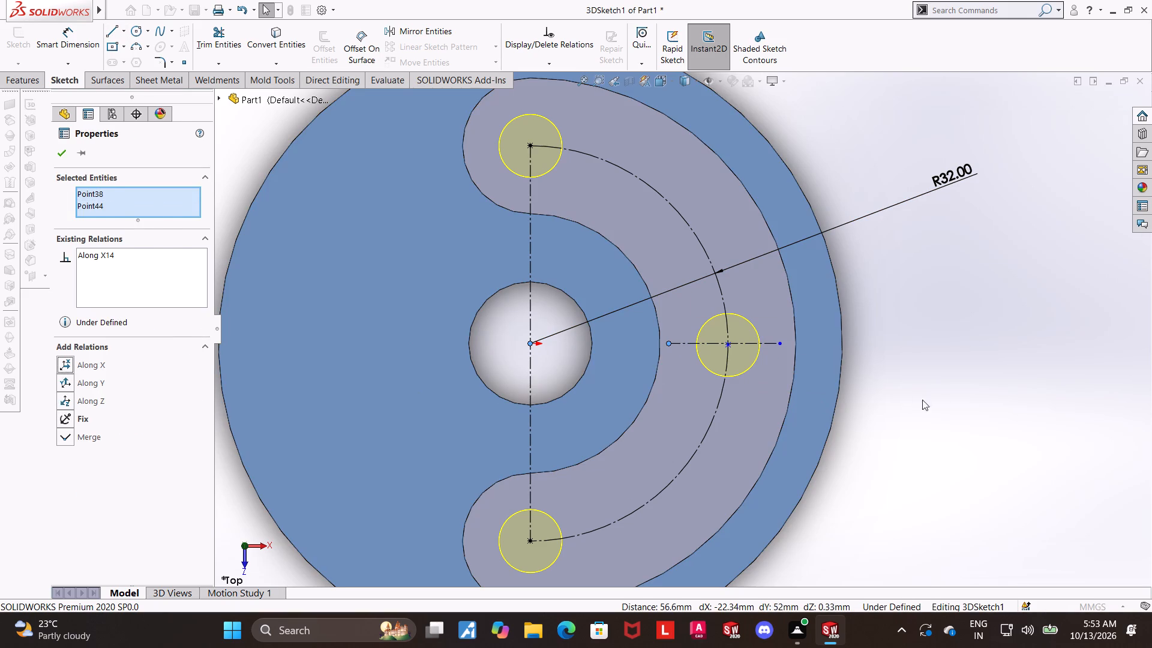
pyautogui.click(950, 400)
pyautogui.press('Escape')
# Add a Coincident relation between the middle hole's point and the short centreline.
pyautogui.click(731, 347)
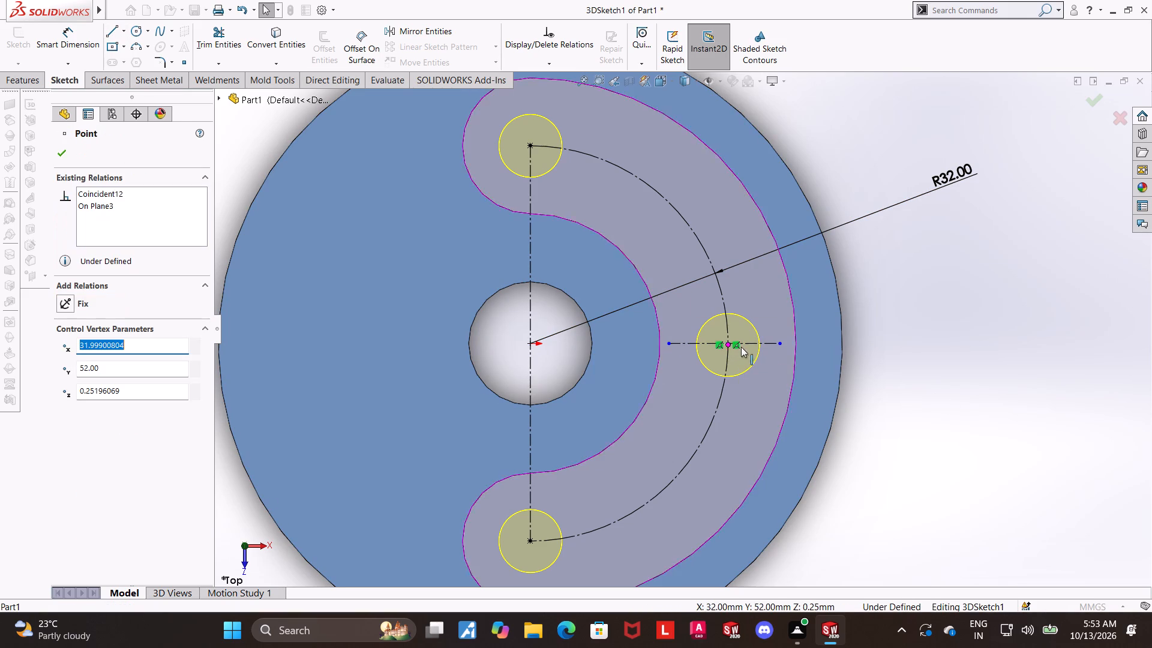
pyautogui.keyDown('ctrl'); pyautogui.click(750, 344); pyautogui.keyUp('ctrl')
pyautogui.click(73, 385)
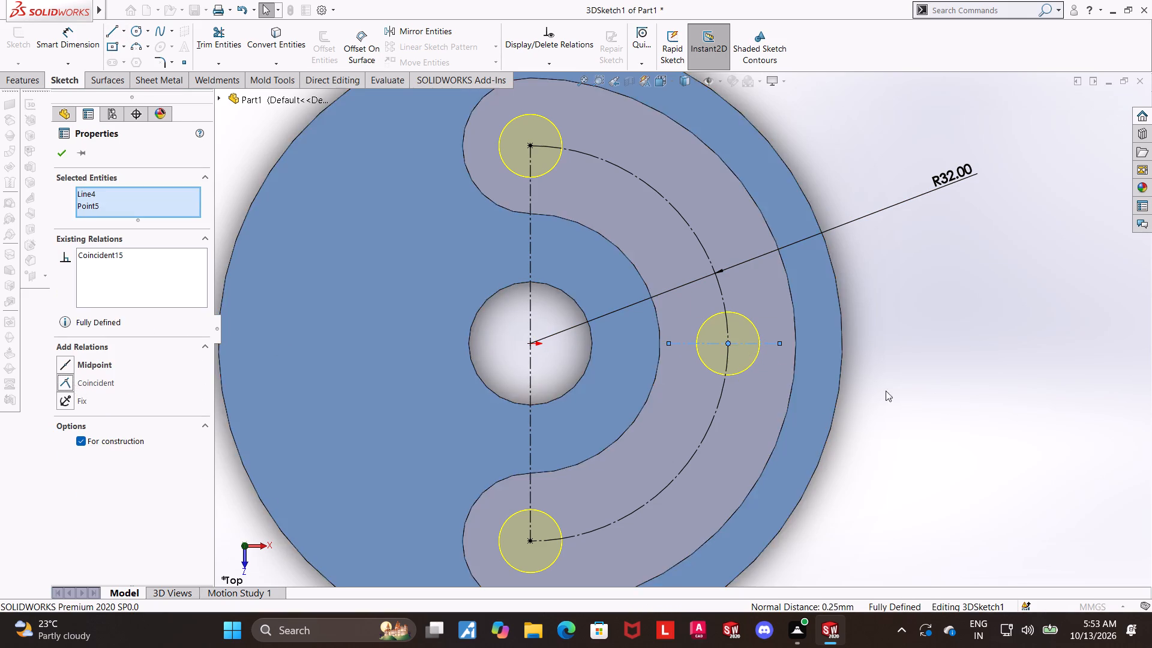
pyautogui.click(1007, 388)
pyautogui.press('Escape')
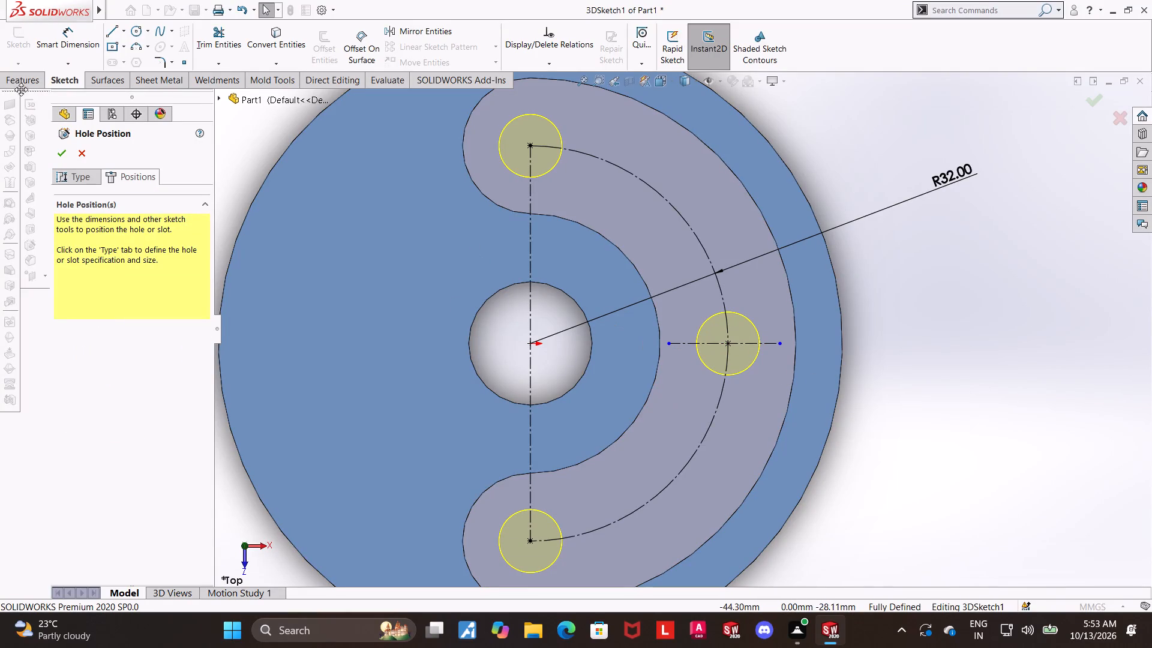
# Draw a construction centreline from the short centreline's inner endpoint to the centre point of the 32 mm arc.
pyautogui.click(126, 31)
pyautogui.click(121, 57)
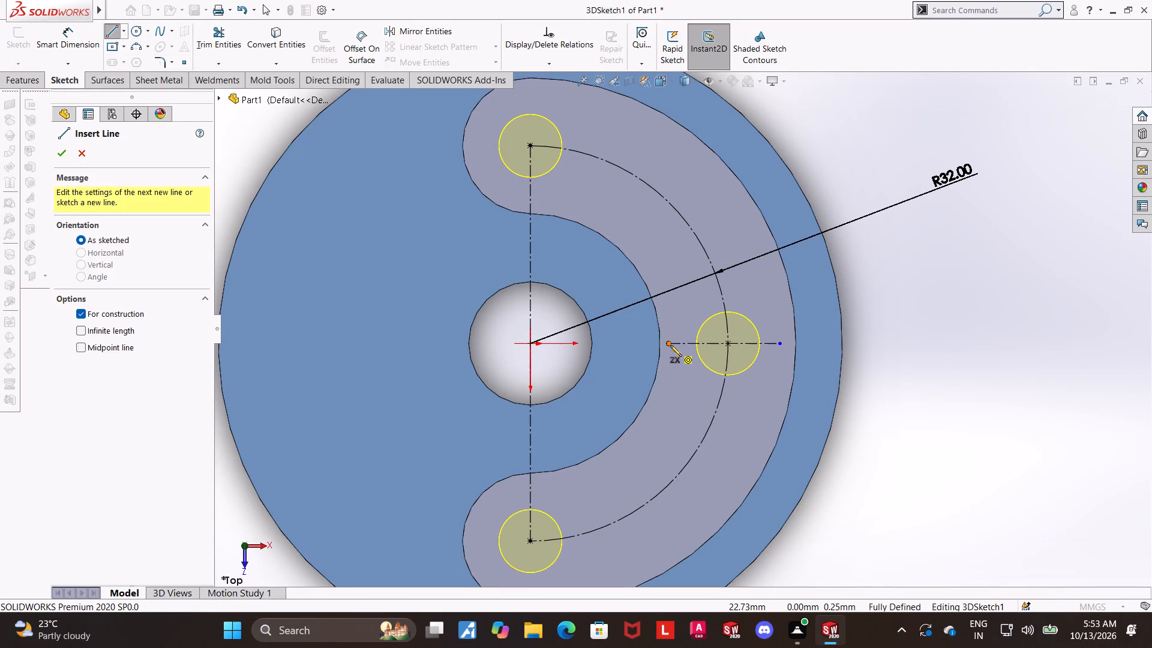
pyautogui.click(670, 345)
pyautogui.click(533, 345)
pyautogui.press('Escape')
pyautogui.press('Escape')
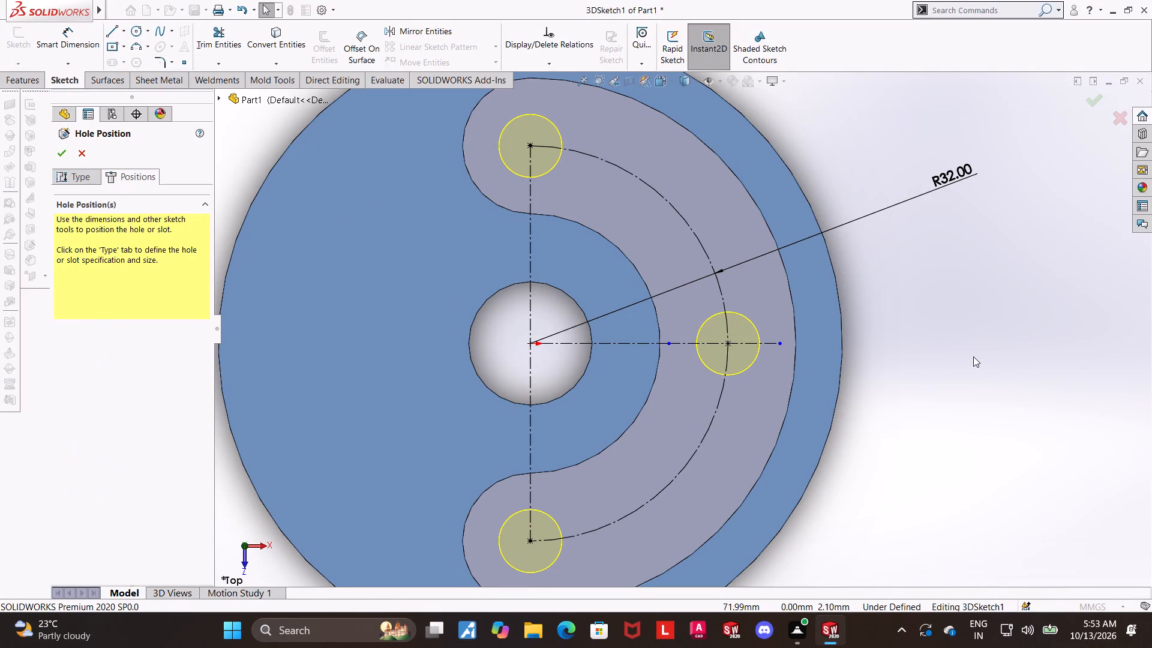
pyautogui.press('Escape')
# Examine the three hole positions and the construction centrelines from tilted and Top views.
pyautogui.scroll(1, 932, 350)
pyautogui.moveTo(837, 365); pyautogui.dragTo(839, 310, button='middle')
pyautogui.press('Escape')
pyautogui.scroll(-6, 704, 295)
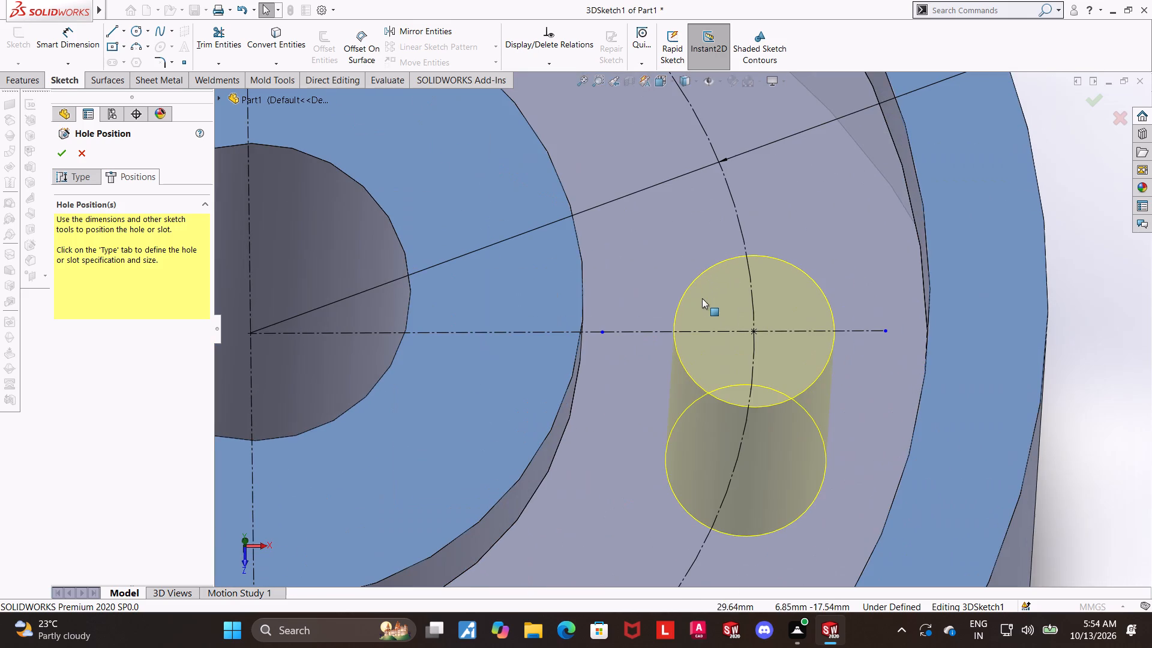
pyautogui.keyDown('ctrl'); pyautogui.click(887, 331); pyautogui.keyUp('ctrl')
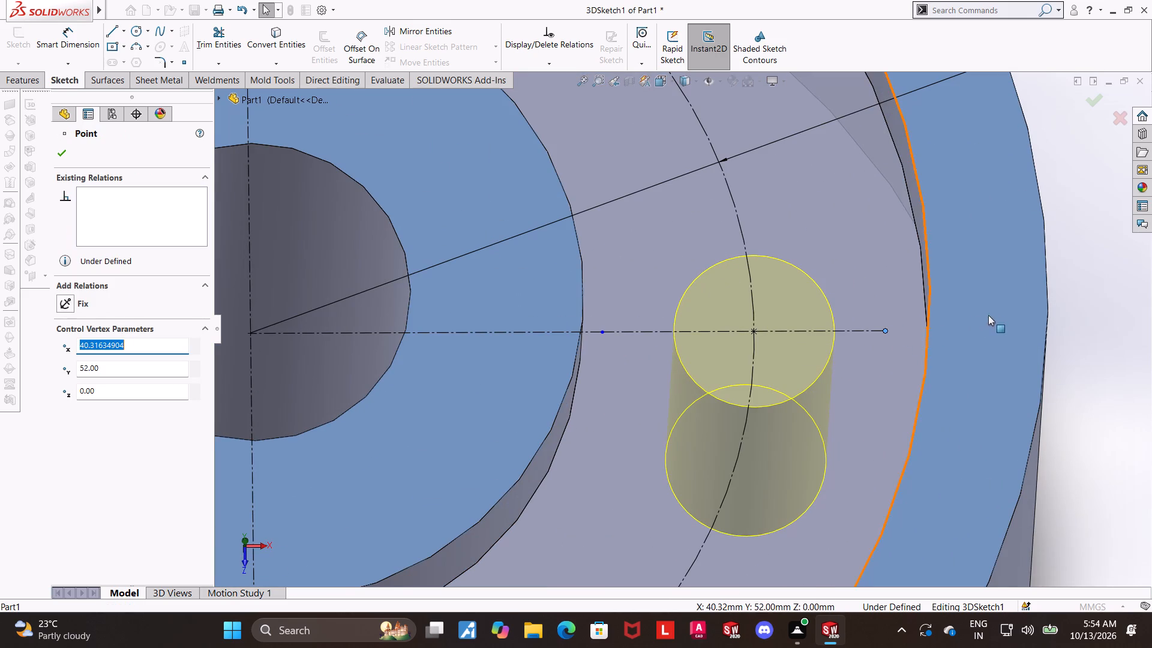
pyautogui.scroll(2, 1034, 324)
pyautogui.press('Escape')
pyautogui.click(1044, 340)
pyautogui.scroll(1, 1042, 347)
pyautogui.moveTo(1034, 346); pyautogui.dragTo(1031, 338, button='middle')
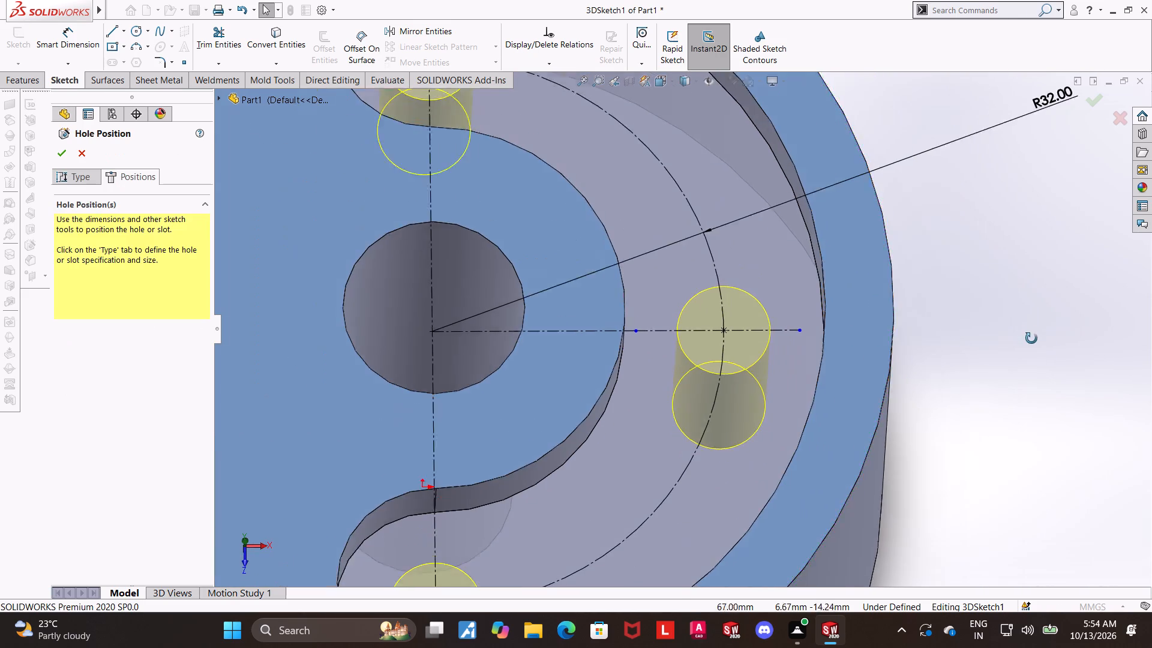
pyautogui.moveTo(1031, 338); pyautogui.dragTo(1037, 286, button='middle')
pyautogui.scroll(1, 1037, 286)
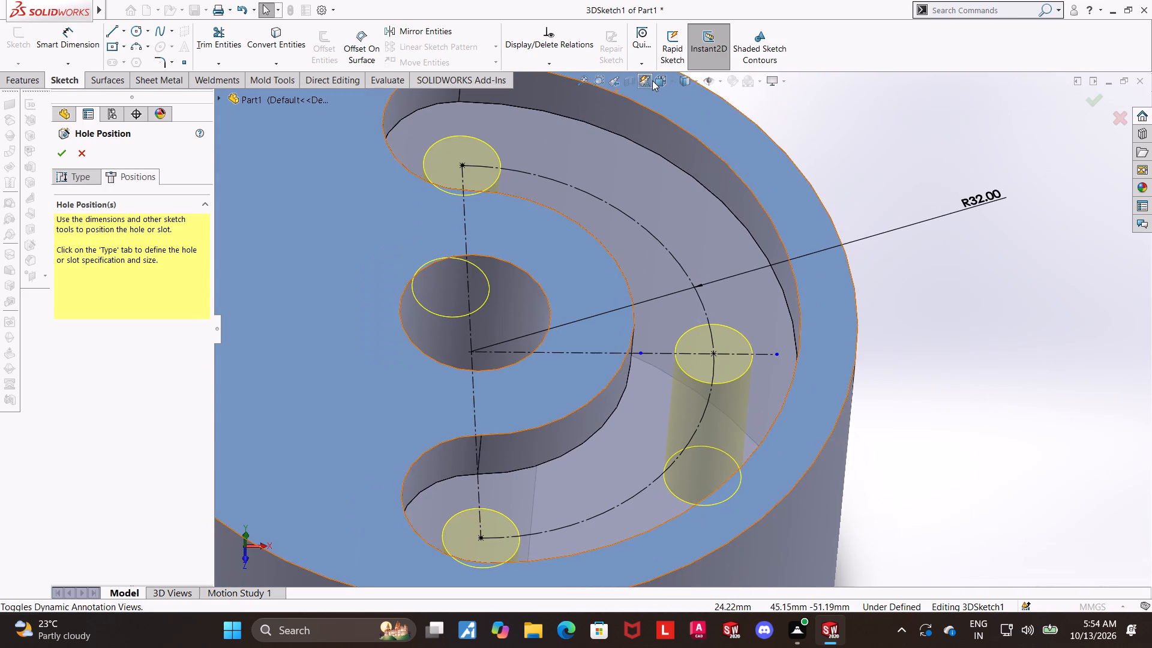
pyautogui.click(658, 80)
pyautogui.click(568, 319)
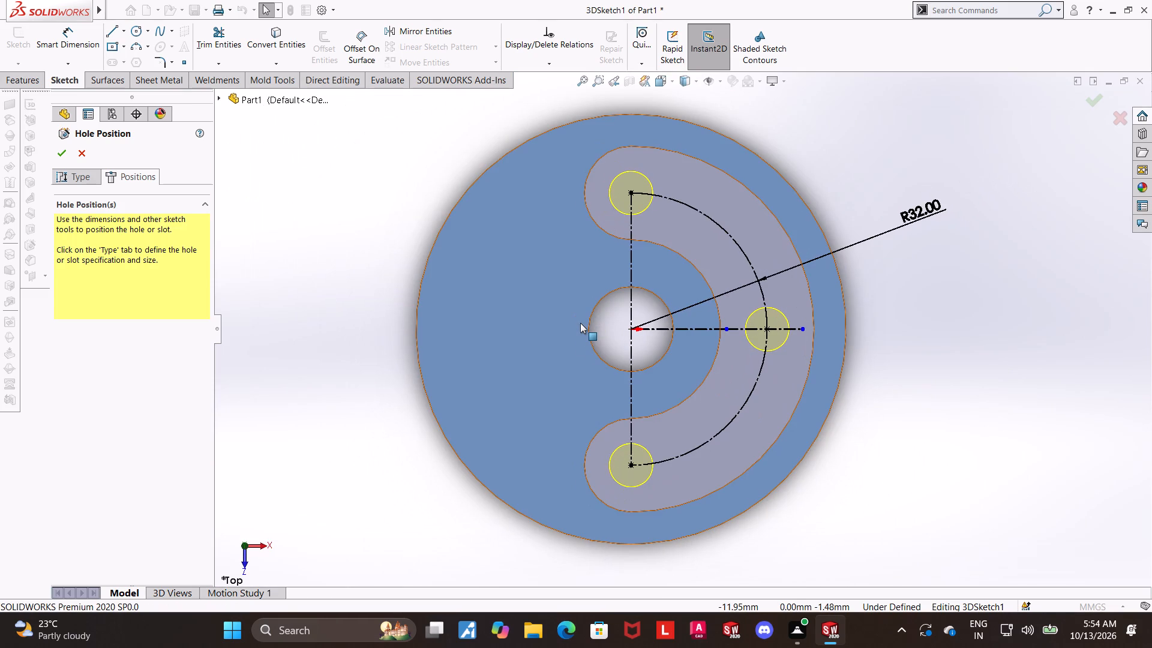
pyautogui.scroll(1, 872, 356)
pyautogui.moveTo(847, 382); pyautogui.dragTo(851, 247, button='middle')
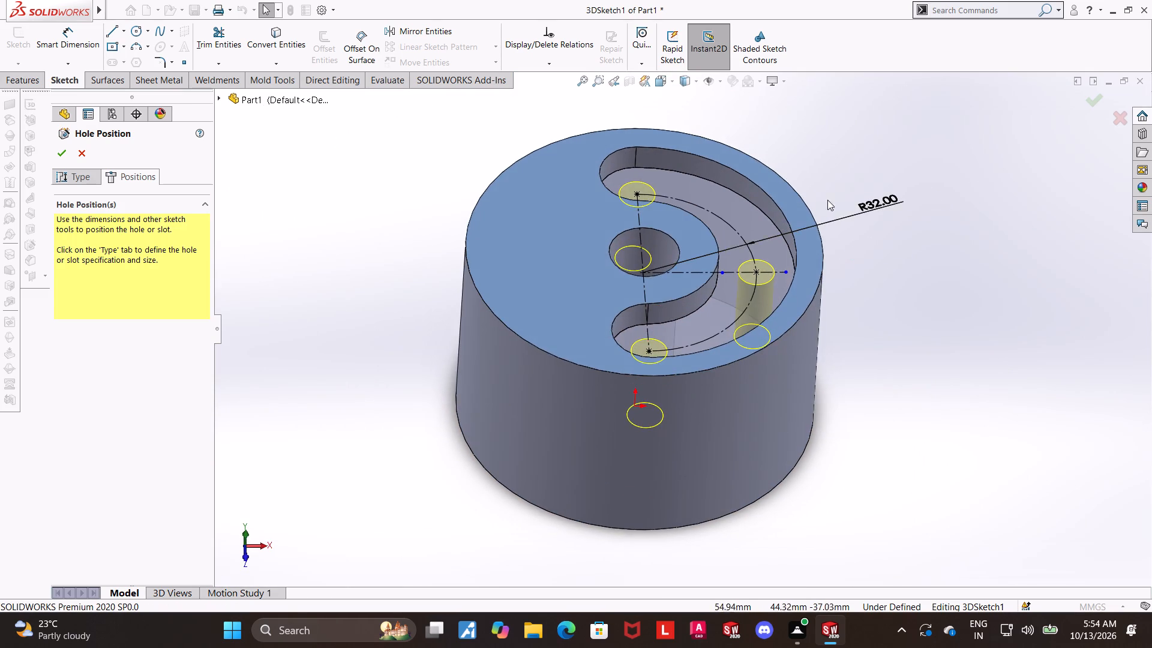
pyautogui.scroll(-2, 808, 199)
pyautogui.moveTo(814, 224); pyautogui.dragTo(814, 274, button='middle')
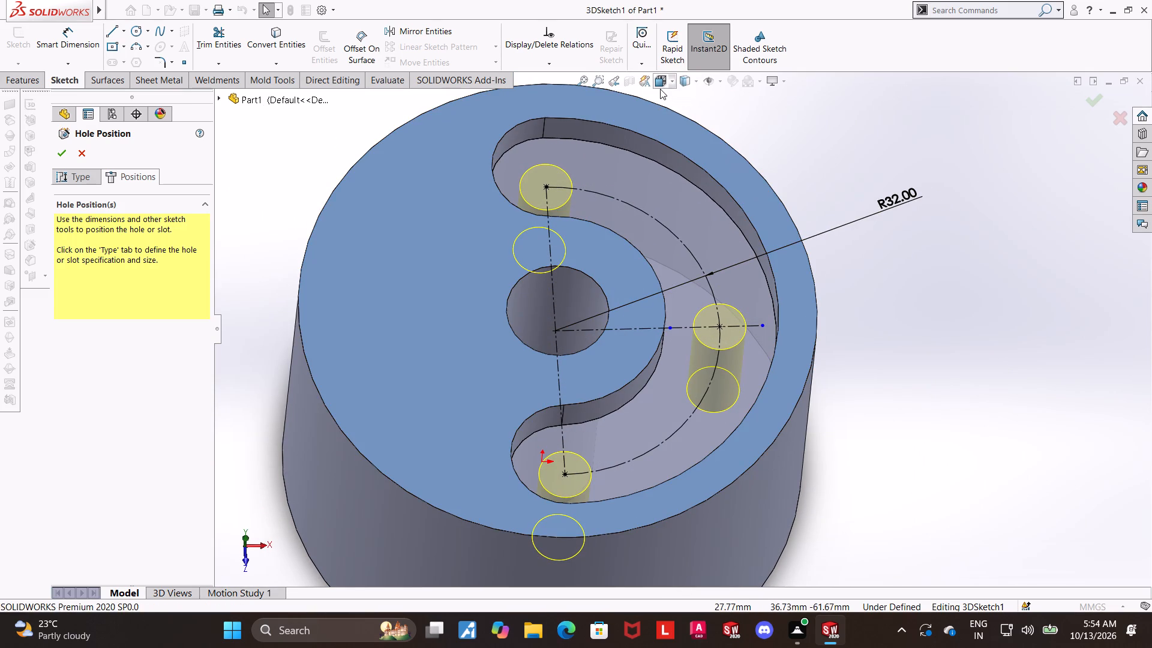
pyautogui.click(665, 83)
pyautogui.click(537, 322)
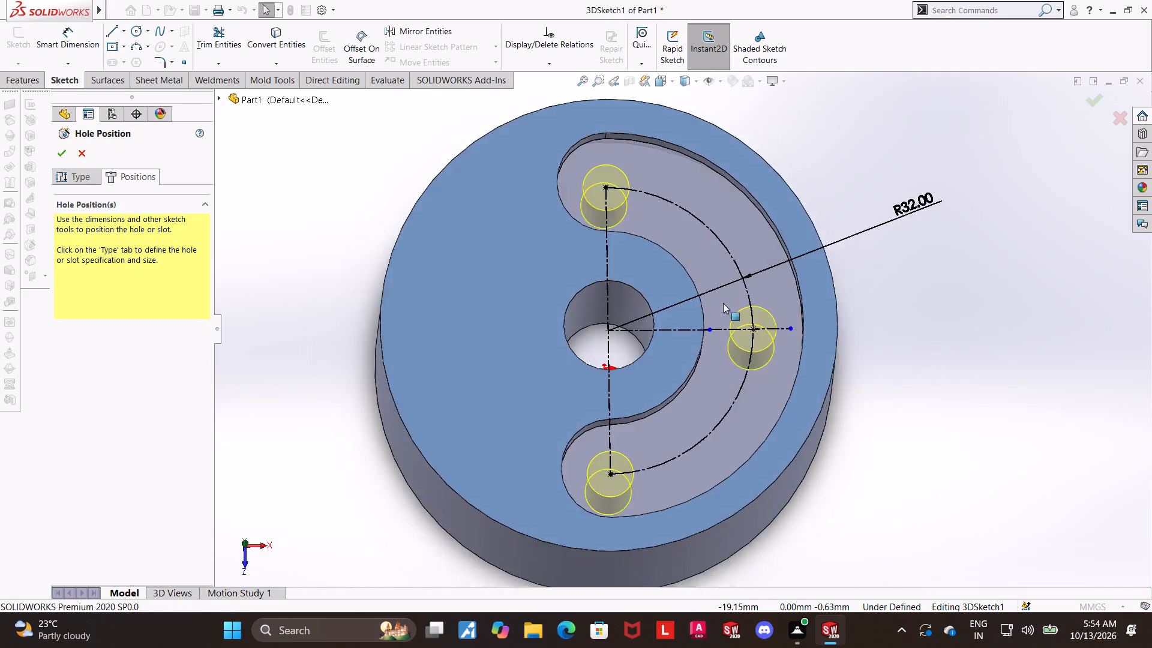
# Accept the hole positions and finish the M12 tap-drill hole feature.
pyautogui.click(1093, 105)
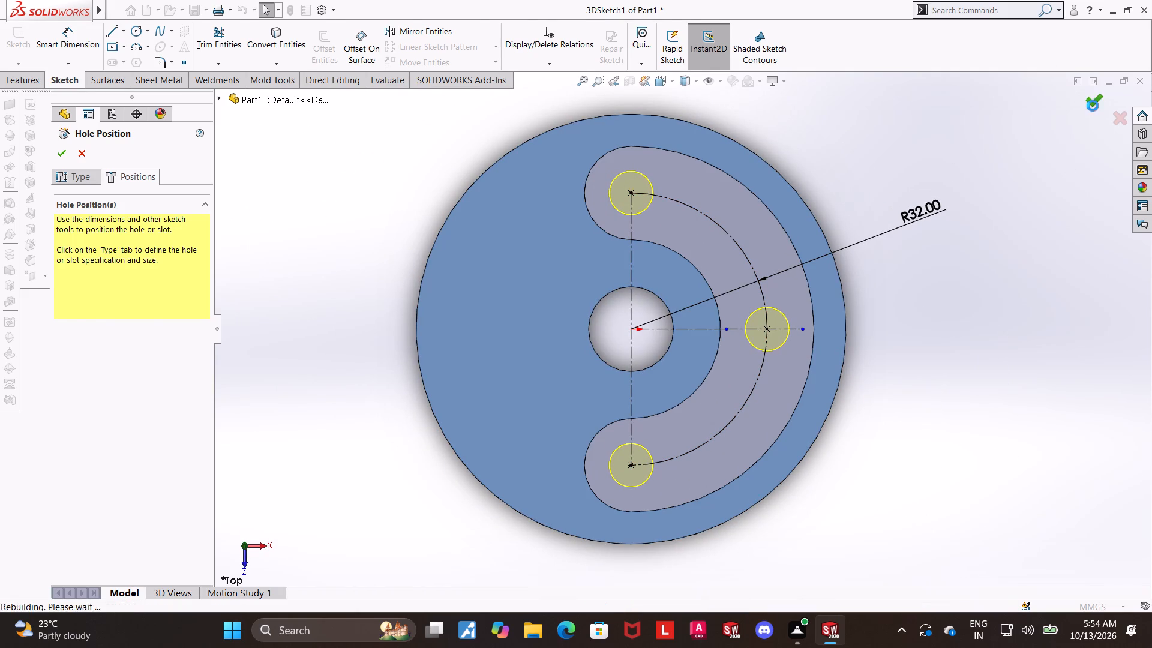
# Inspect the three drilled holes in the slot with their hole feature selected.
pyautogui.click(910, 480)
pyautogui.moveTo(920, 493); pyautogui.dragTo(925, 380, button='middle')
pyautogui.scroll(1, 920, 466)
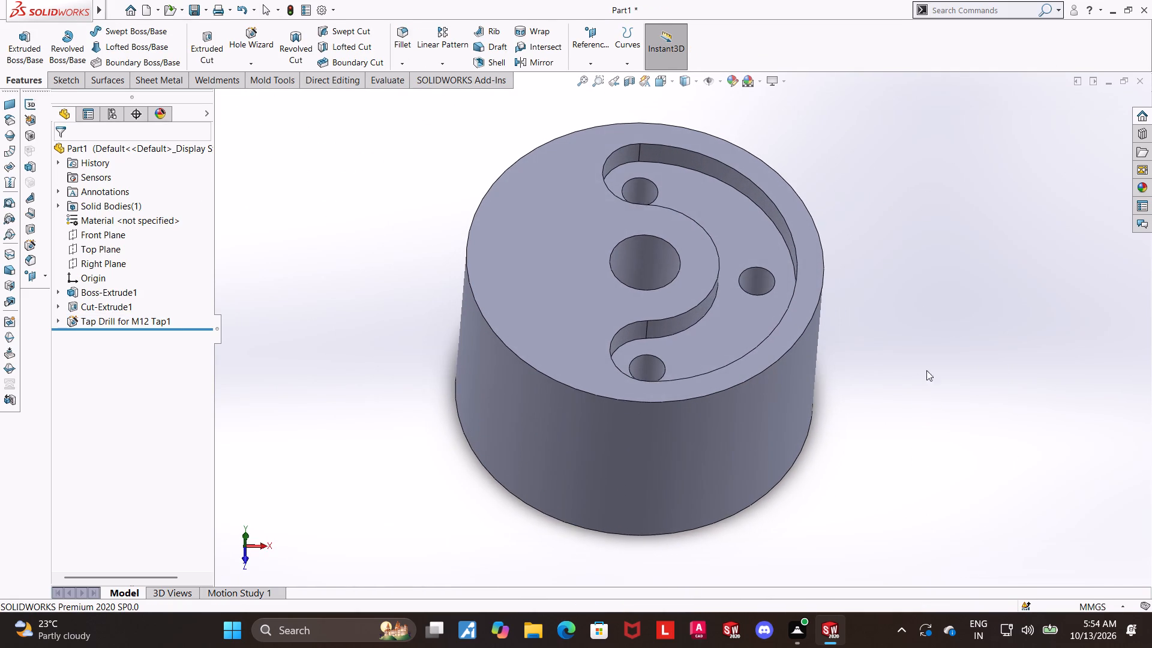
pyautogui.scroll(-2, 873, 315)
pyautogui.moveTo(859, 347); pyautogui.dragTo(851, 359, button='middle')
pyautogui.click(134, 315)
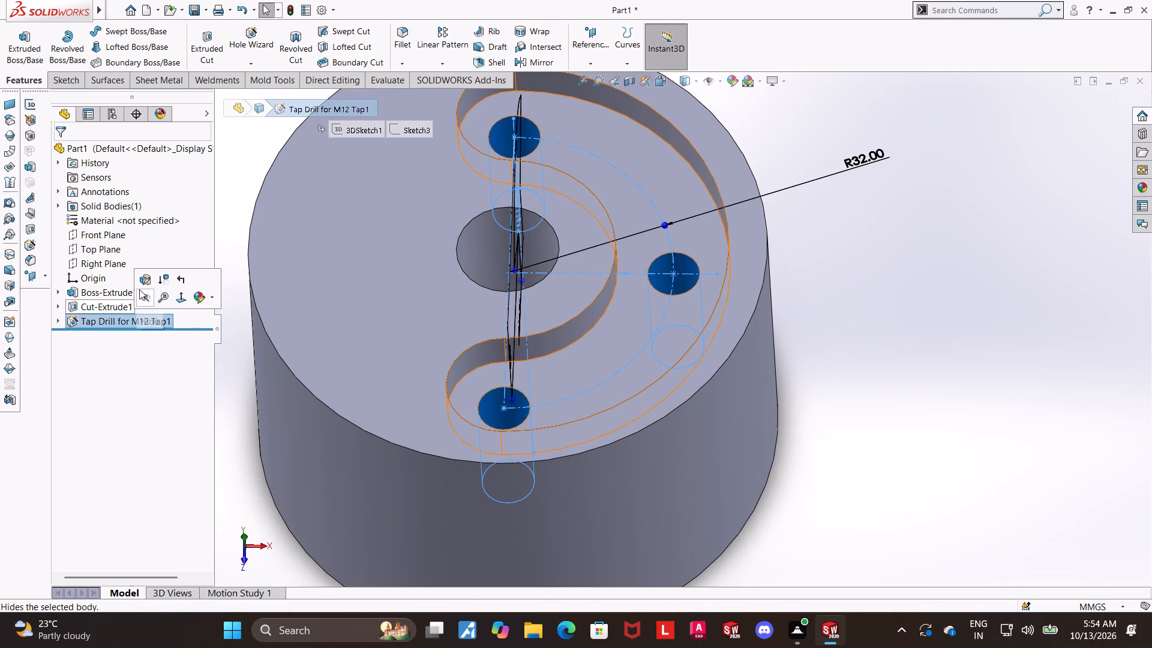
pyautogui.scroll(4, 493, 527)
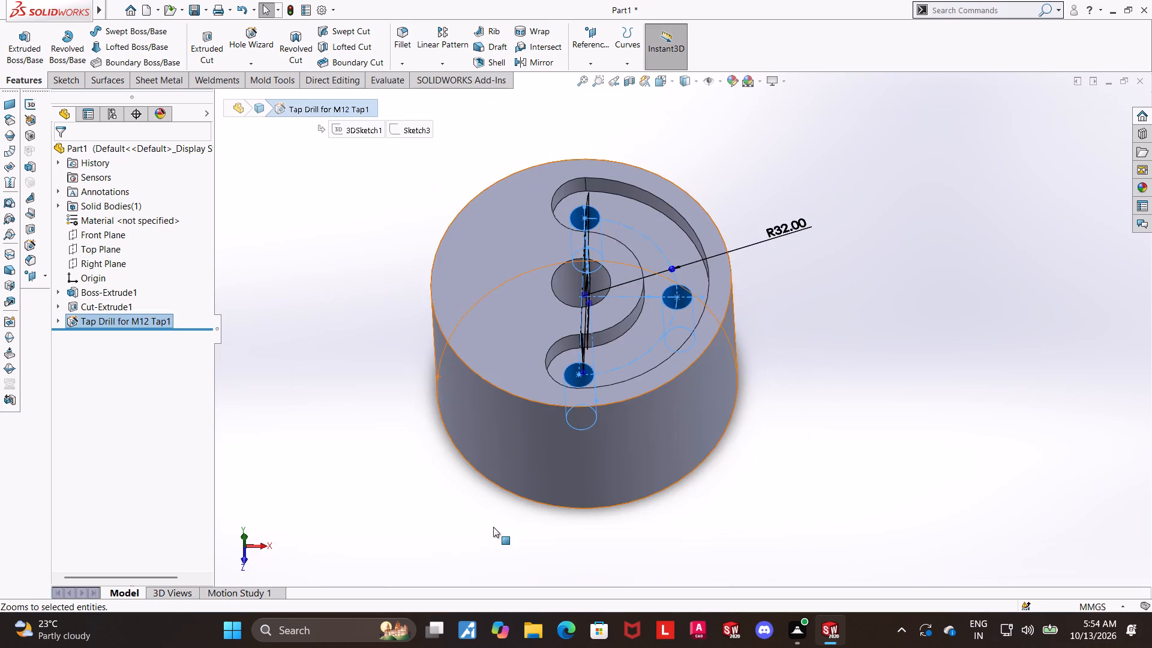
pyautogui.scroll(-2, 456, 496)
pyautogui.scroll(1, 455, 495)
pyautogui.scroll(-1, 455, 495)
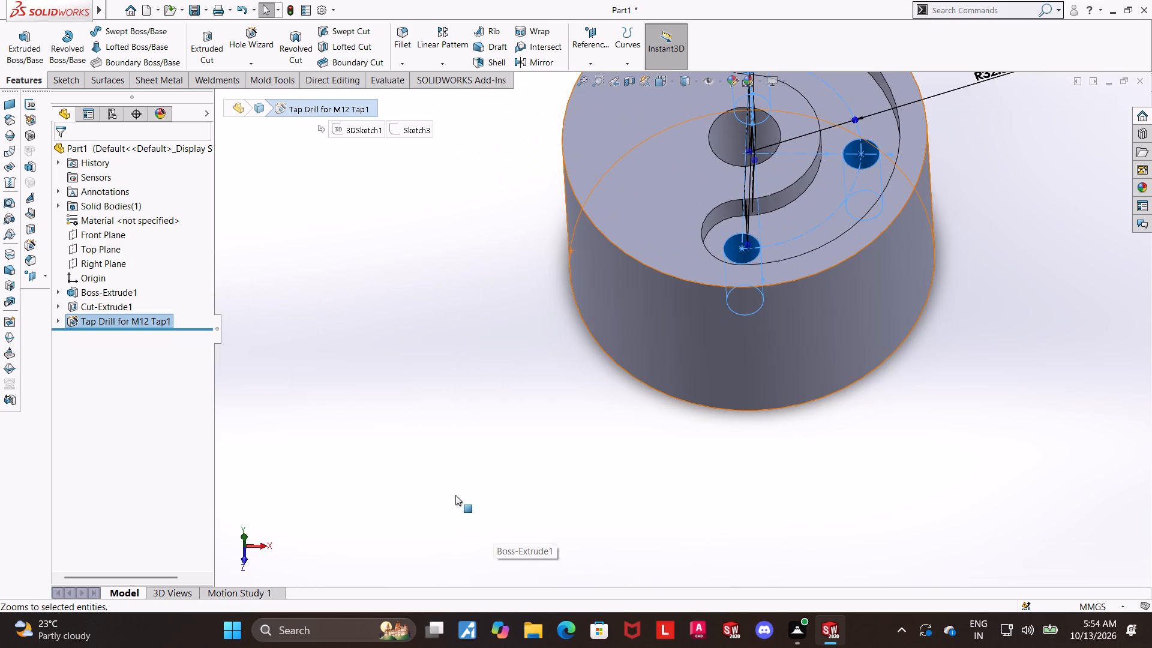
pyautogui.scroll(-1, 419, 445)
pyautogui.scroll(3, 394, 347)
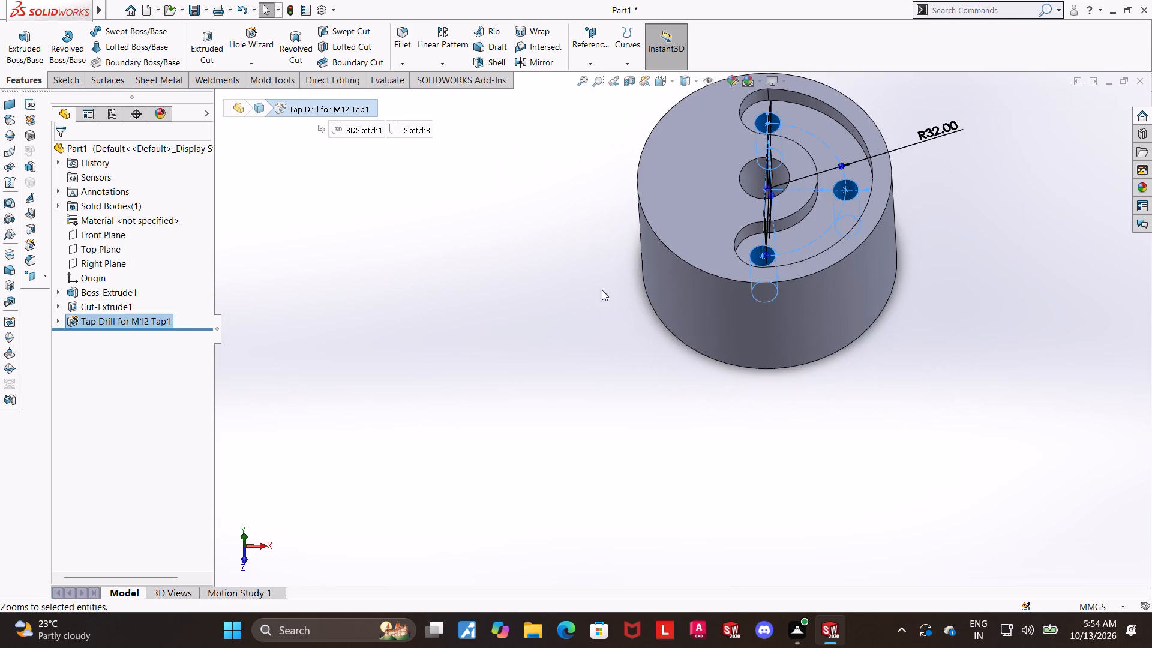
pyautogui.scroll(-2, 835, 116)
# Open the M12 tap-drill hole feature for editing and review its type, size and end condition without changing them.
pyautogui.click(118, 318)
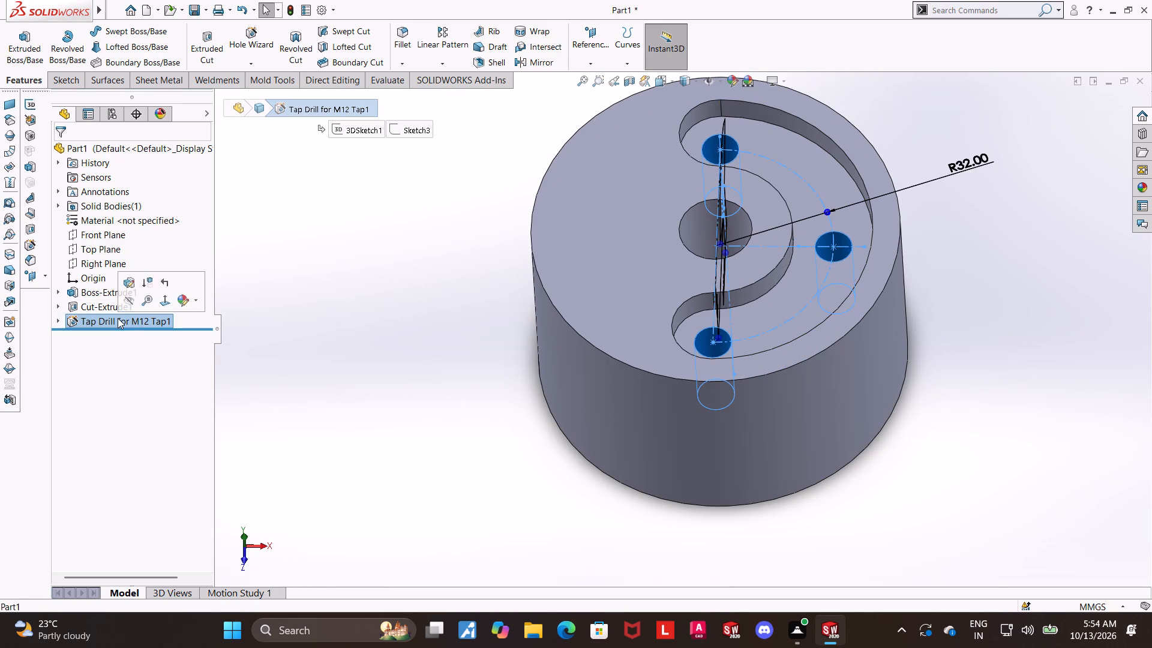
pyautogui.click(125, 281)
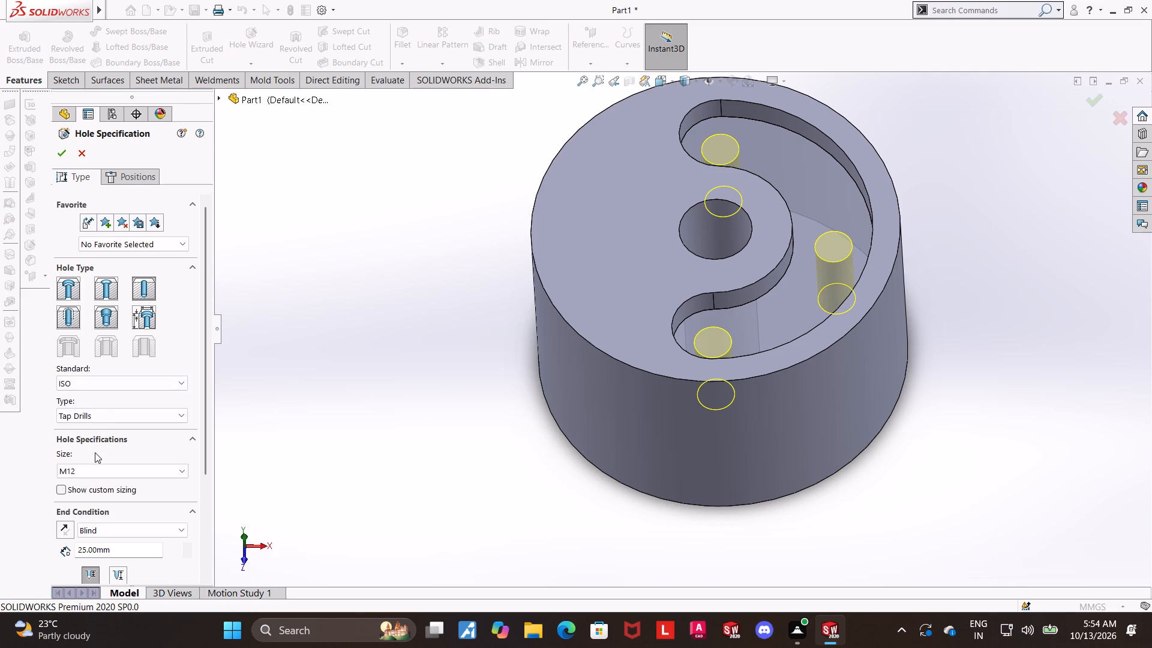
pyautogui.moveTo(201, 387); pyautogui.dragTo(194, 460)
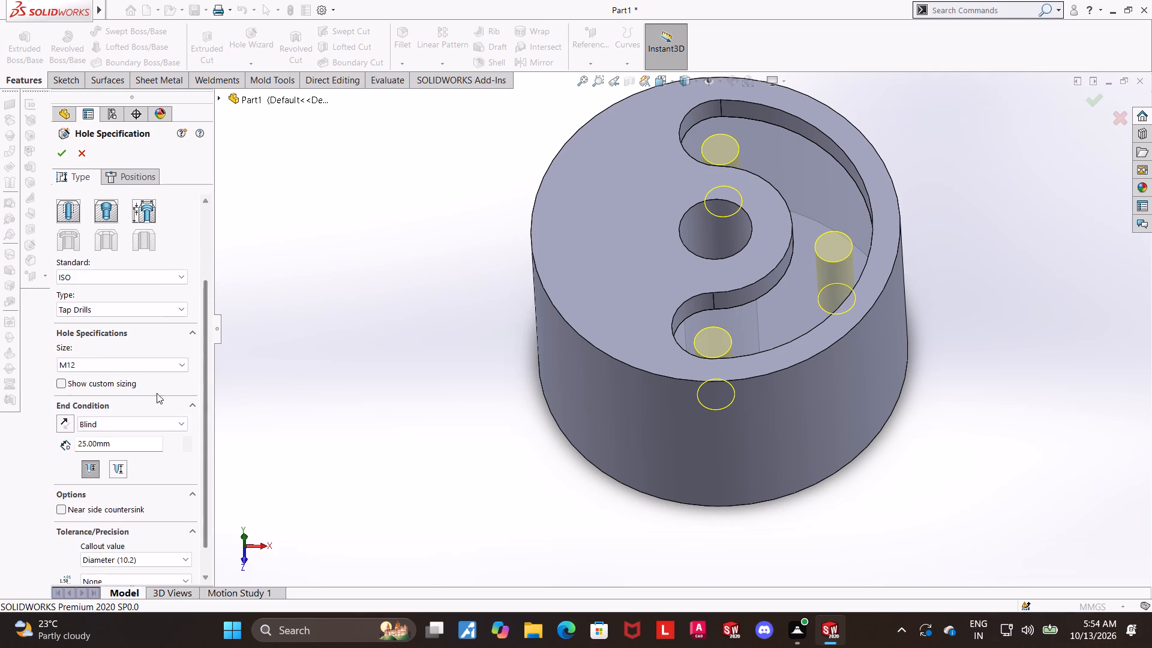
pyautogui.scroll(1, 298, 401)
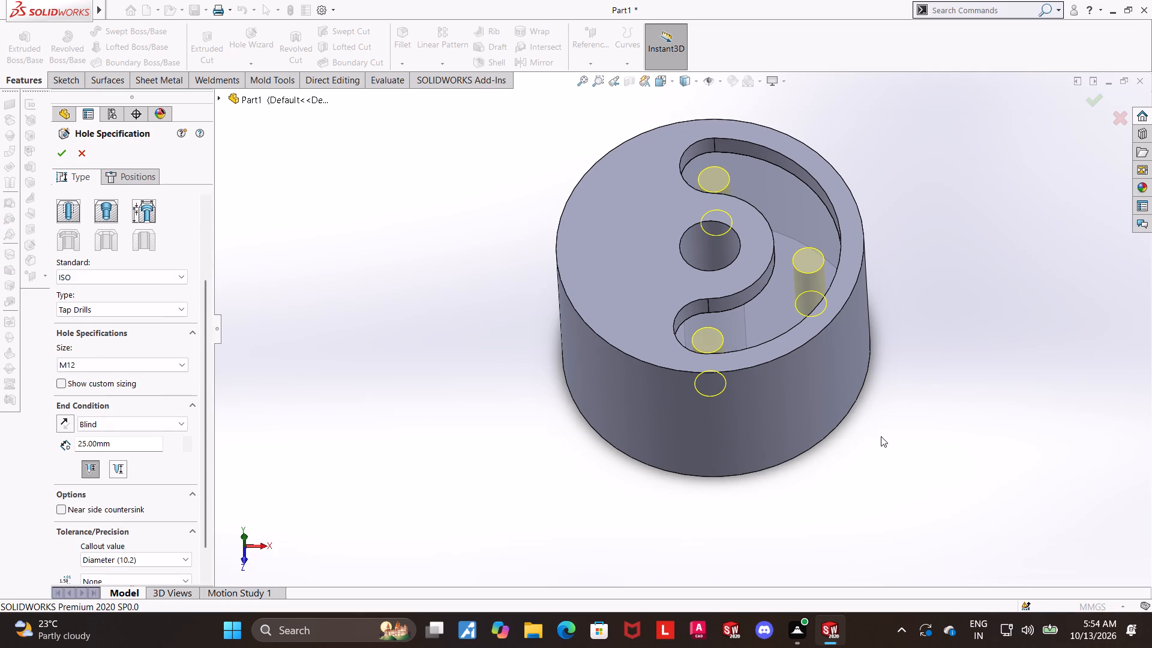
pyautogui.scroll(-1, 881, 436)
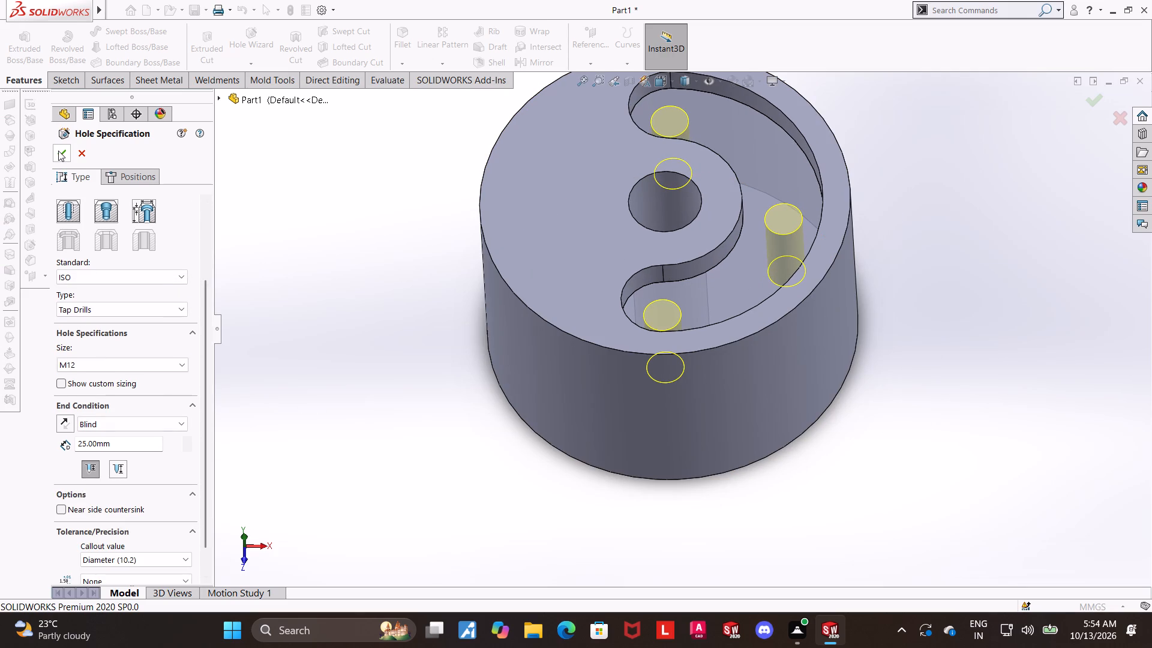
pyautogui.scroll(1, 555, 328)
pyautogui.scroll(-1, 555, 328)
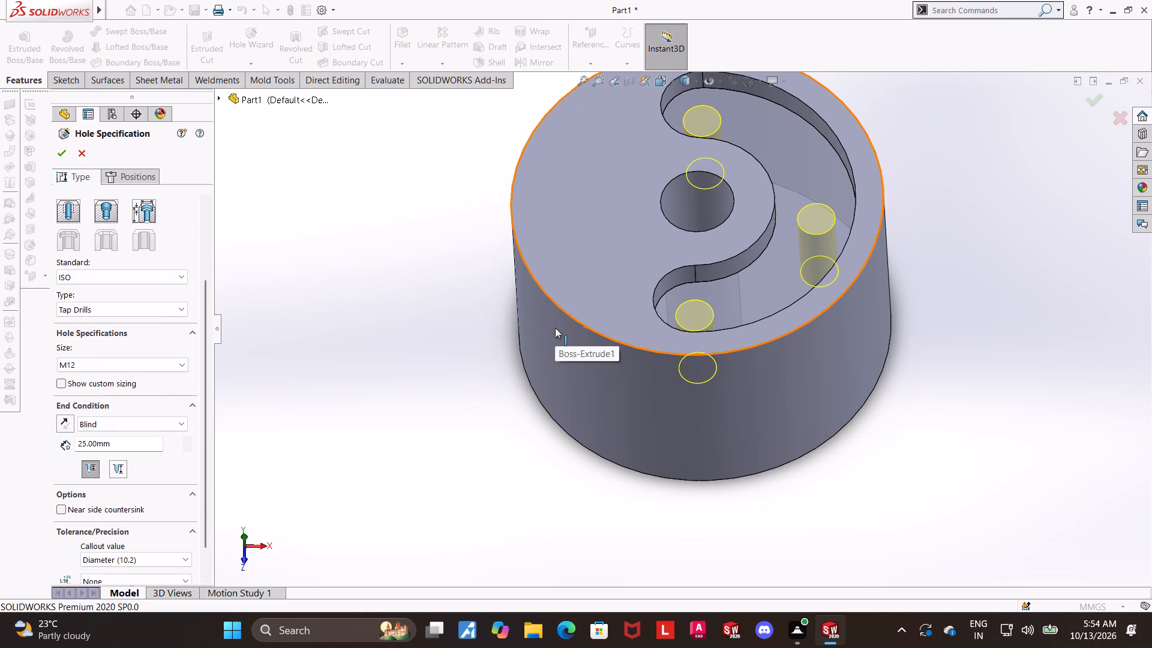
pyautogui.scroll(1, 555, 328)
pyautogui.scroll(-1, 778, 224)
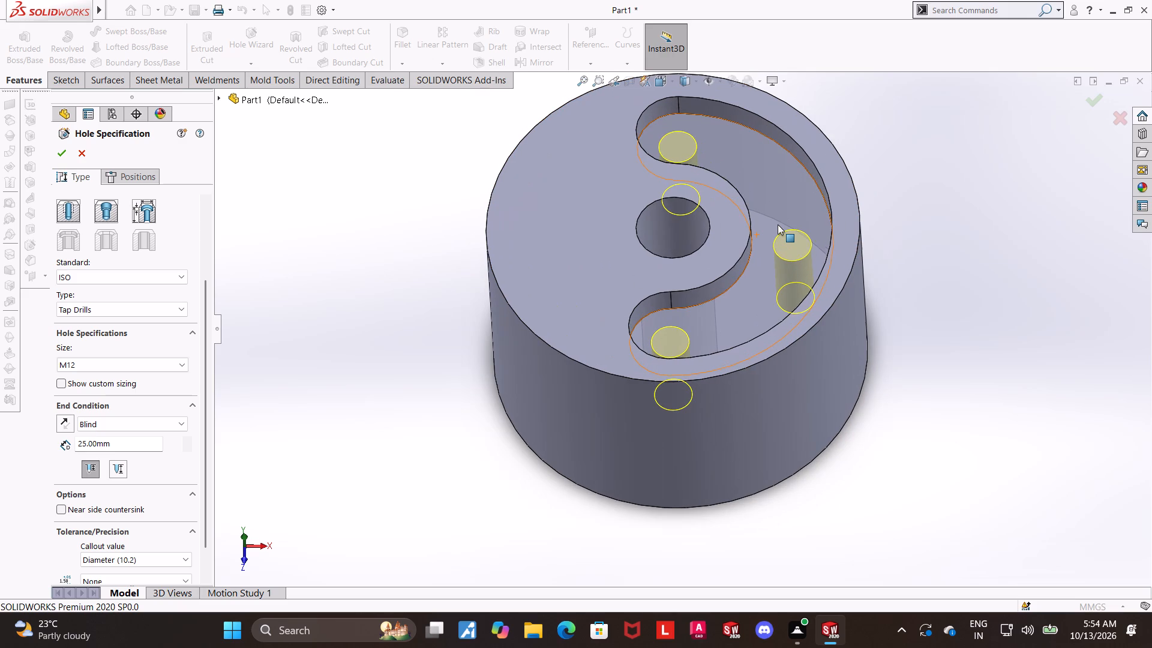
pyautogui.scroll(1, 778, 224)
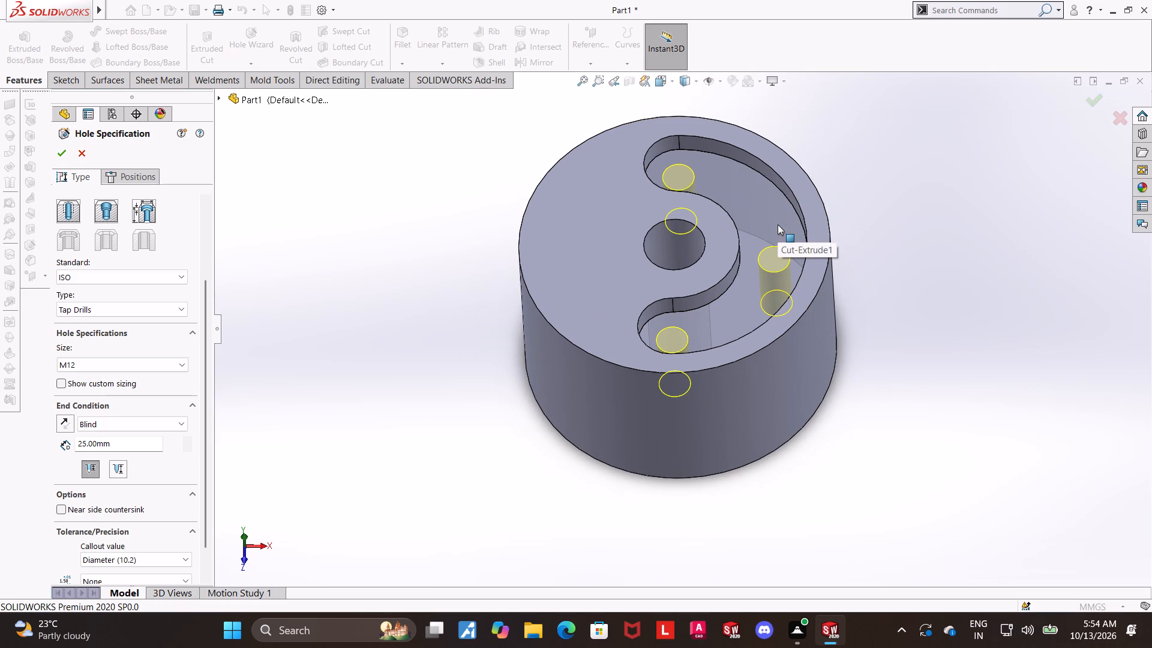
pyautogui.scroll(-1, 778, 224)
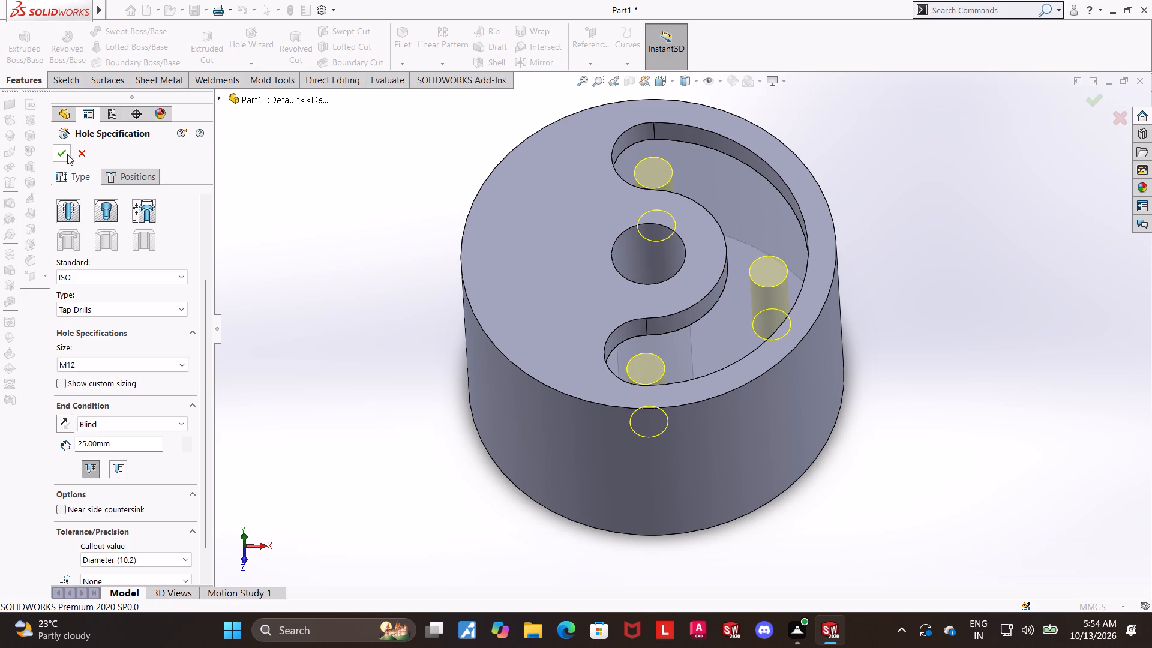
pyautogui.click(64, 154)
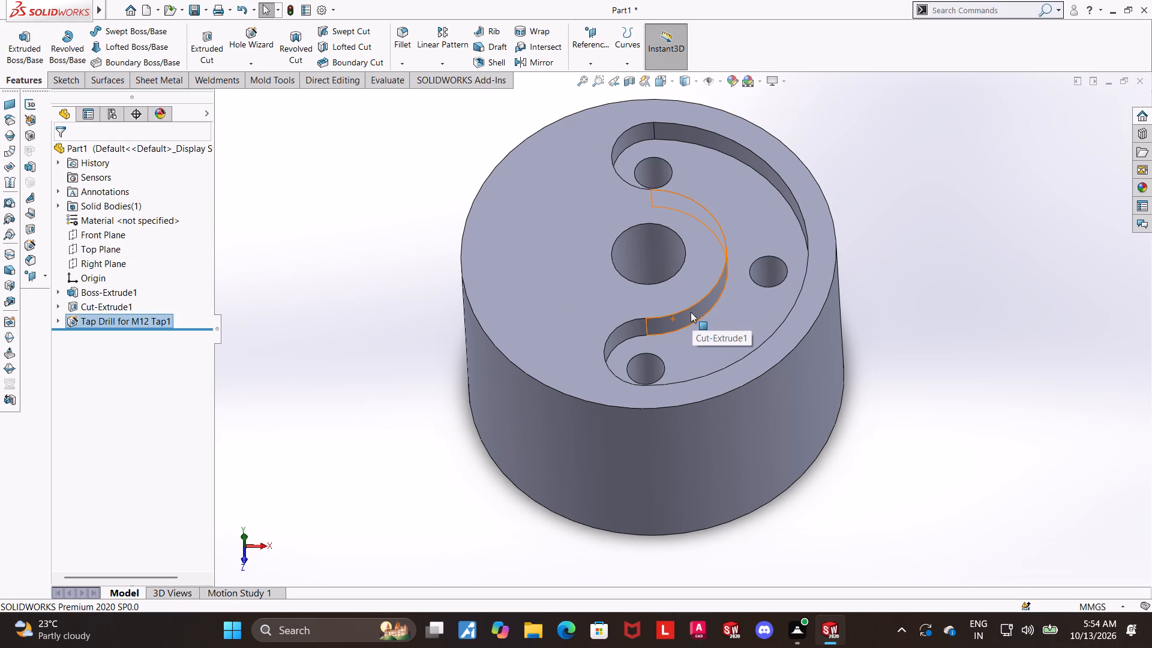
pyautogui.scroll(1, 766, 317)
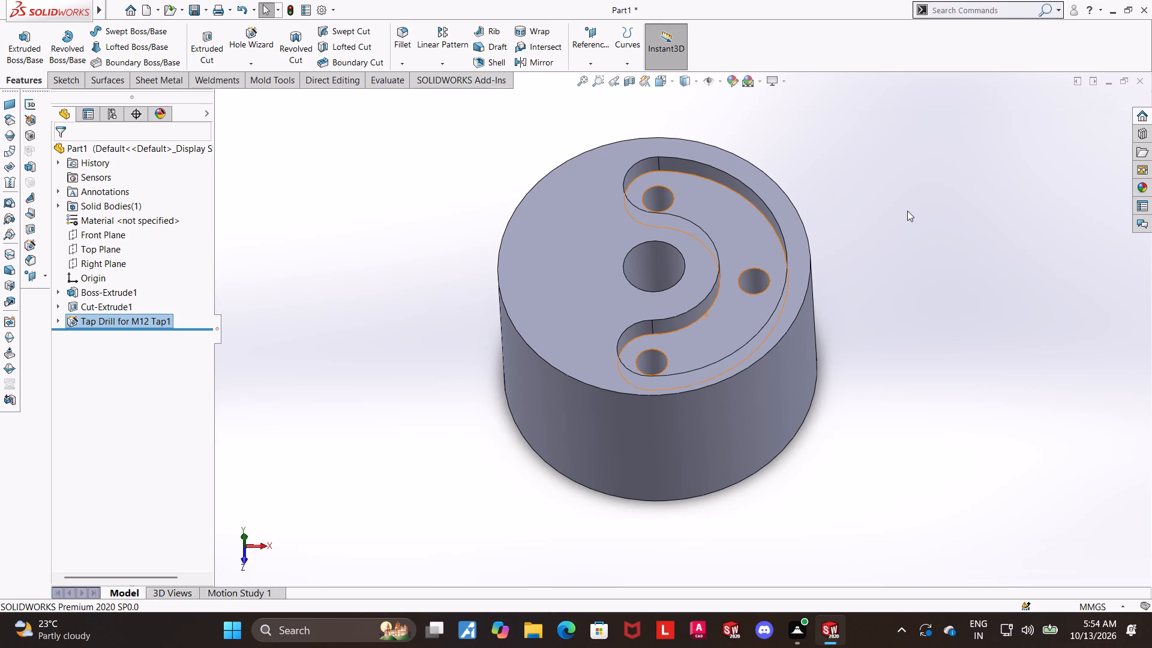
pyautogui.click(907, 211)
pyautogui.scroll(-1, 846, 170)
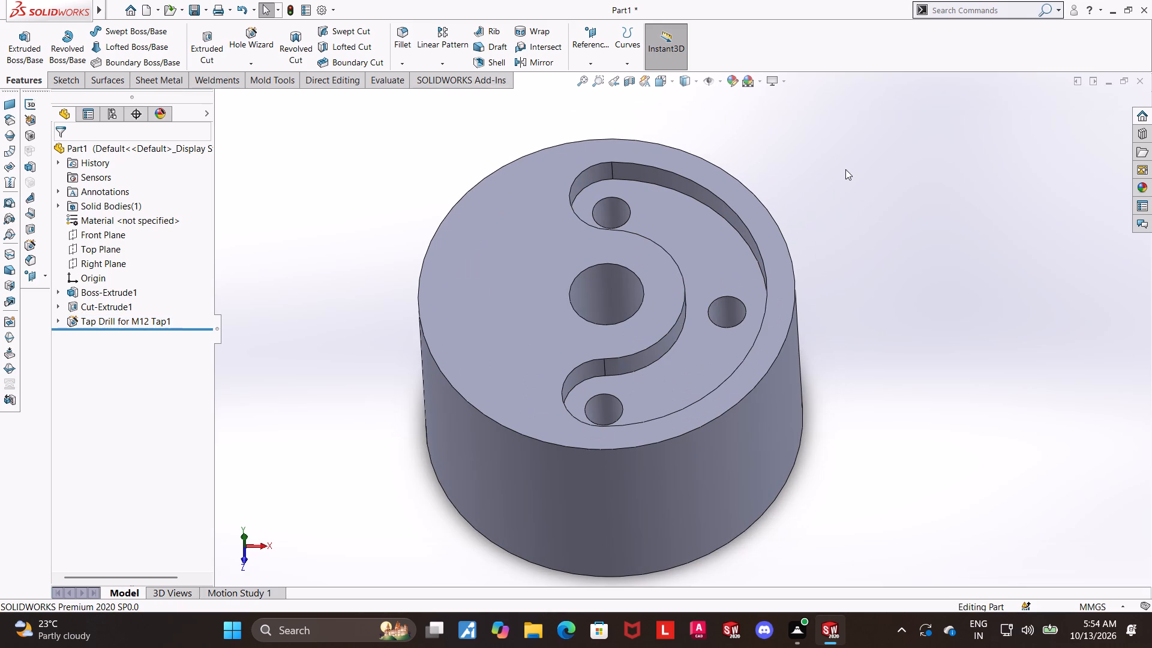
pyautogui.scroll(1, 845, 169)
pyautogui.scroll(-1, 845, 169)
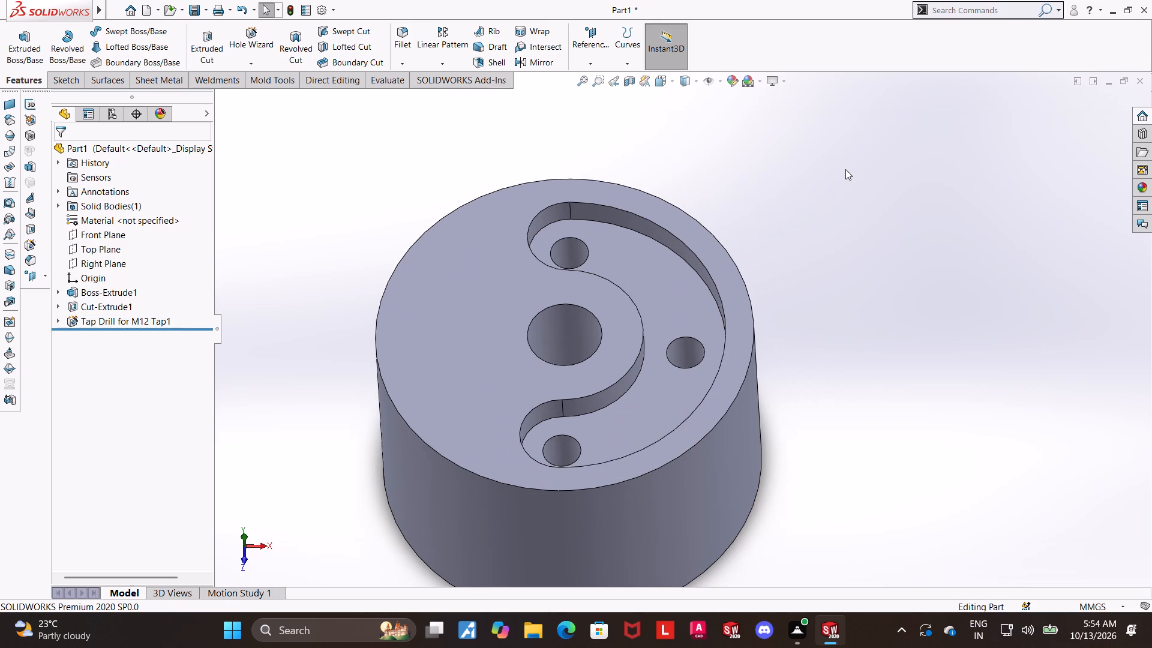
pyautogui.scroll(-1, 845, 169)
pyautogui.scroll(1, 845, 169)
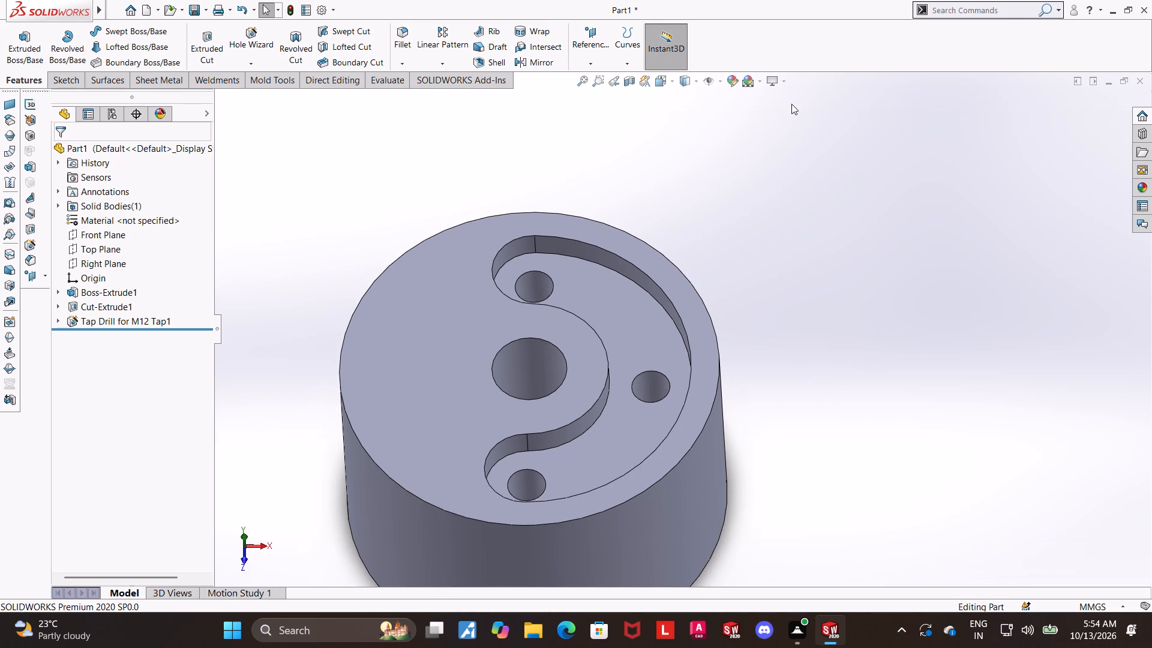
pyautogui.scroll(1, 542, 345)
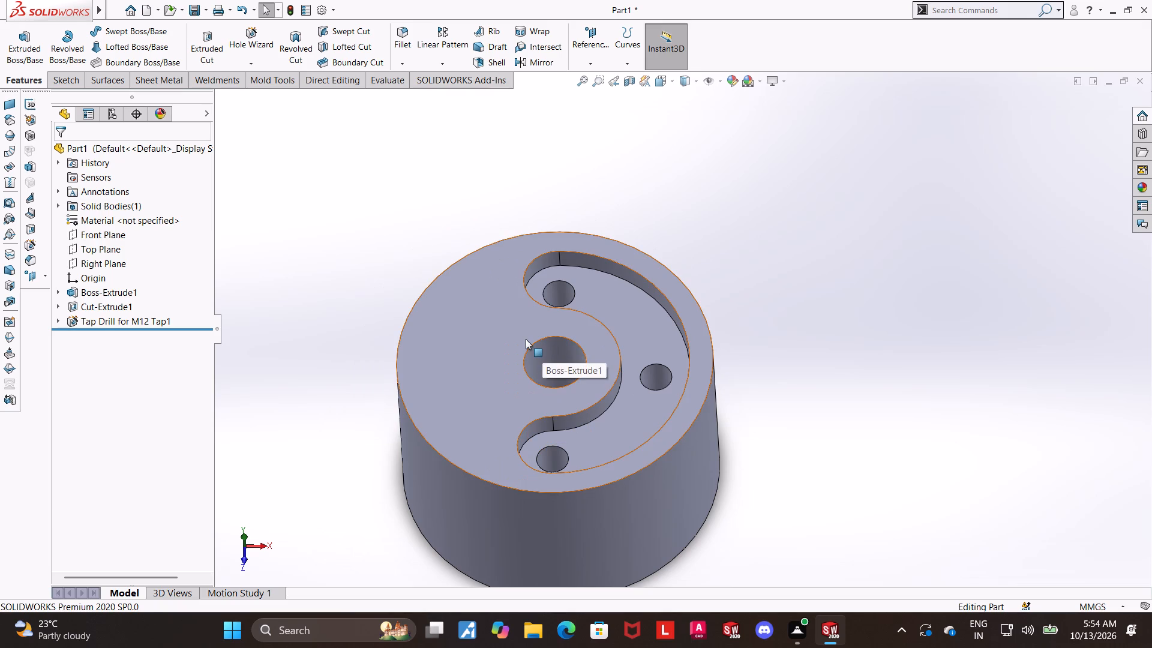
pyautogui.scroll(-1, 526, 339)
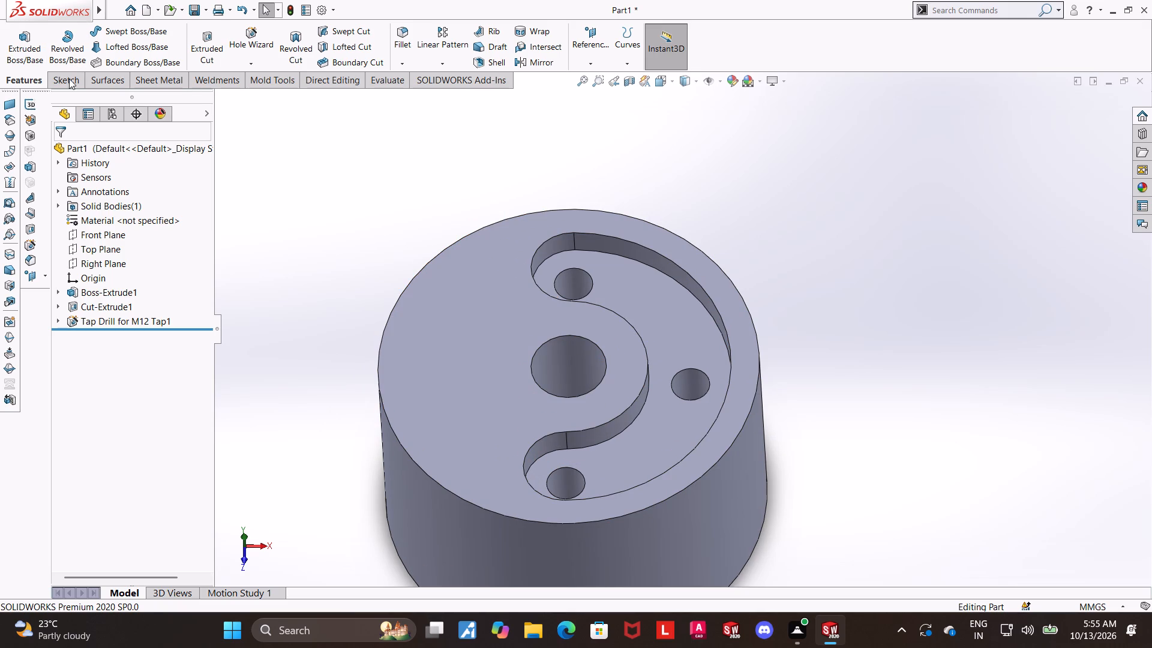
# Start a new sketch on the cylinder's top face and orient the view normal to it.
pyautogui.click(504, 326)
pyautogui.click(560, 294)
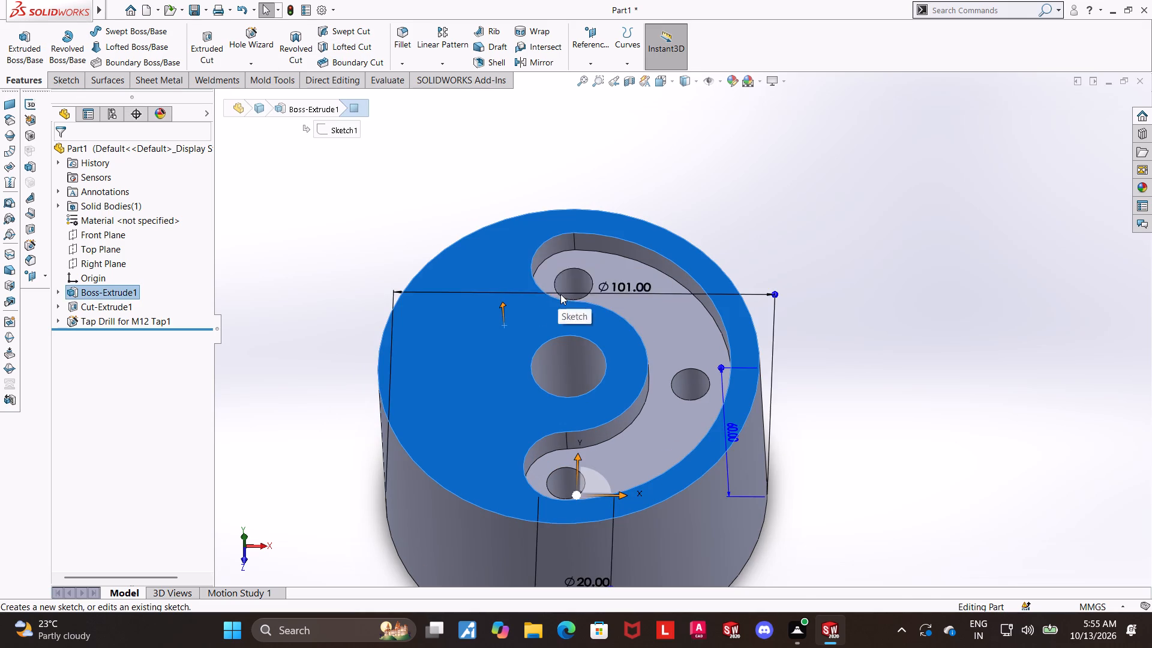
pyautogui.click(113, 339)
pyautogui.click(142, 322)
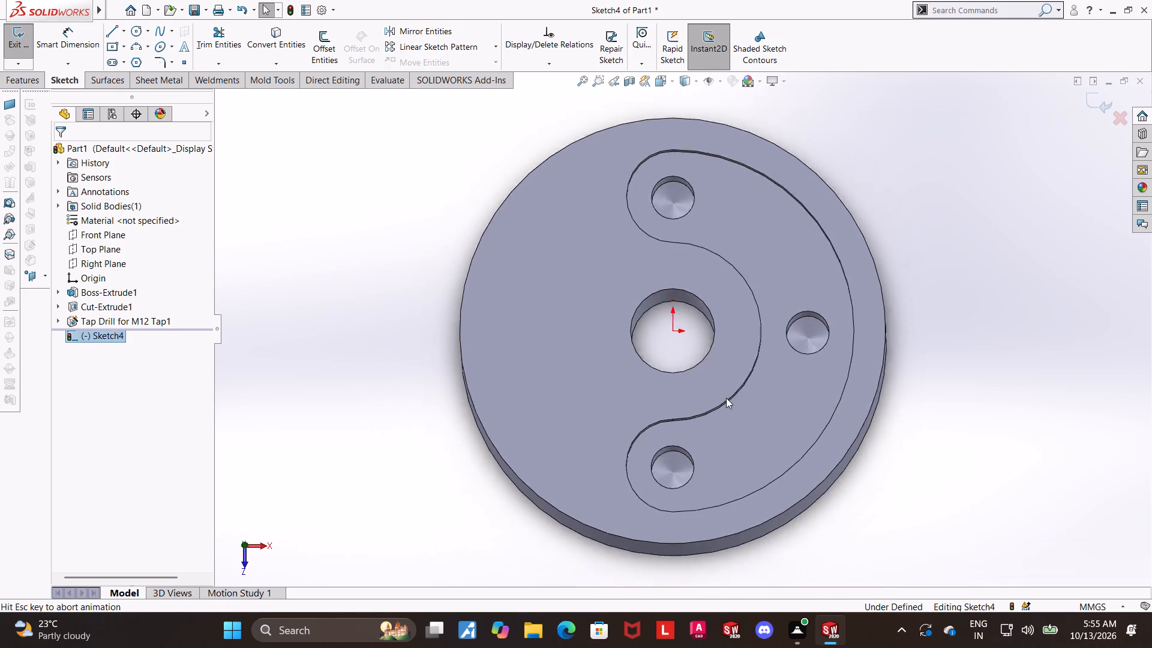
pyautogui.scroll(2, 826, 398)
pyautogui.scroll(-1, 860, 364)
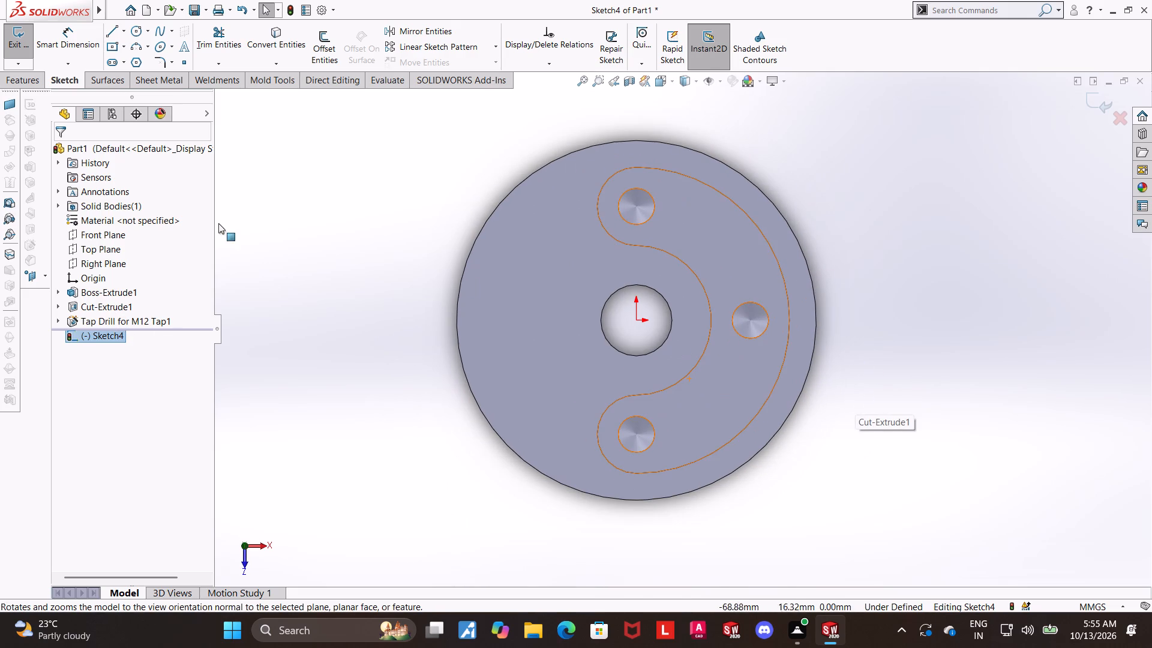
# Offset the curved slot's two rounded end edges and its inner arc edge outward by 1.5 mm.
pyautogui.click(317, 44)
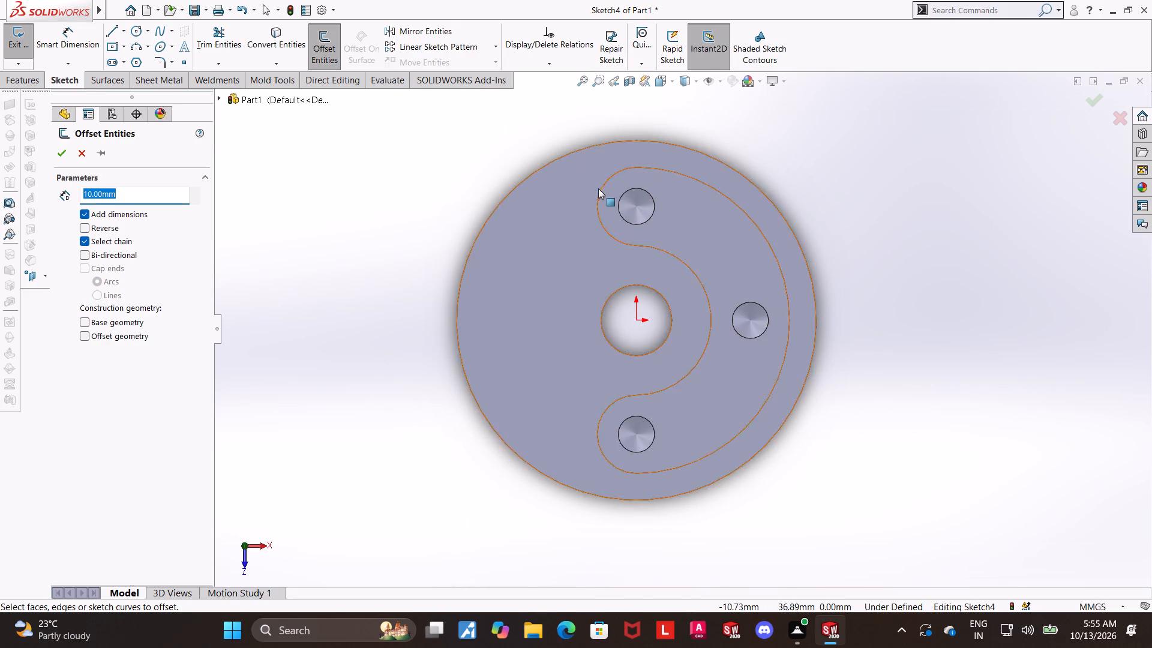
pyautogui.click(601, 192)
pyautogui.click(612, 403)
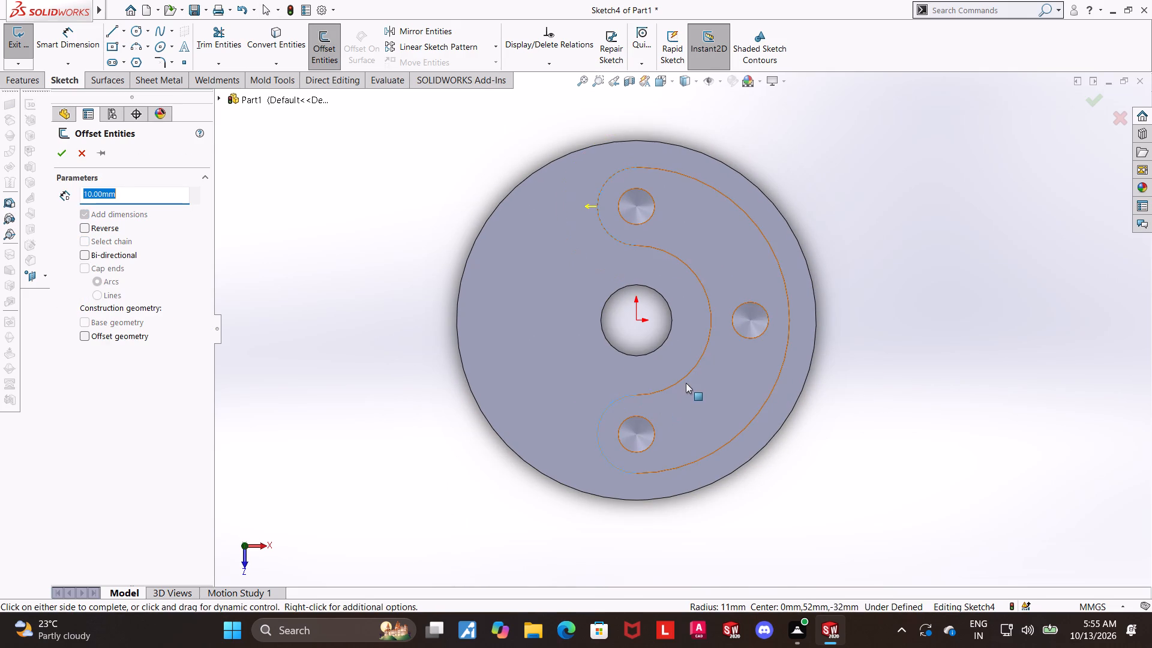
pyautogui.press('1')
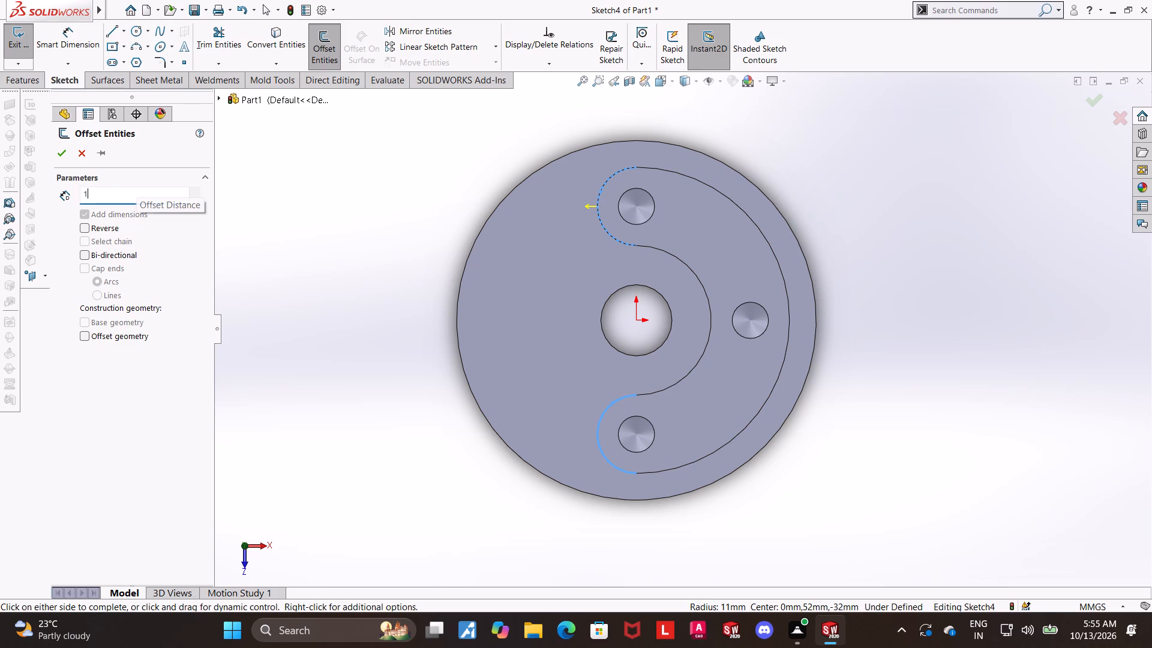
pyautogui.press('.')
pyautogui.press('5')
pyautogui.press('Return')
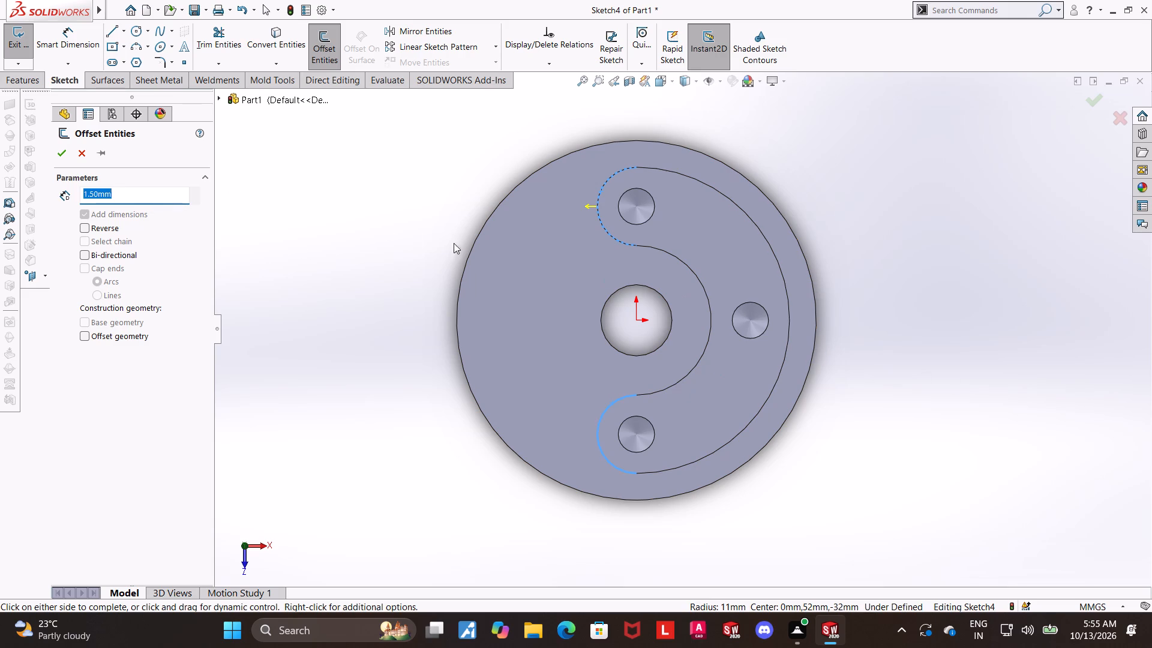
pyautogui.press('Return')
pyautogui.click(670, 356)
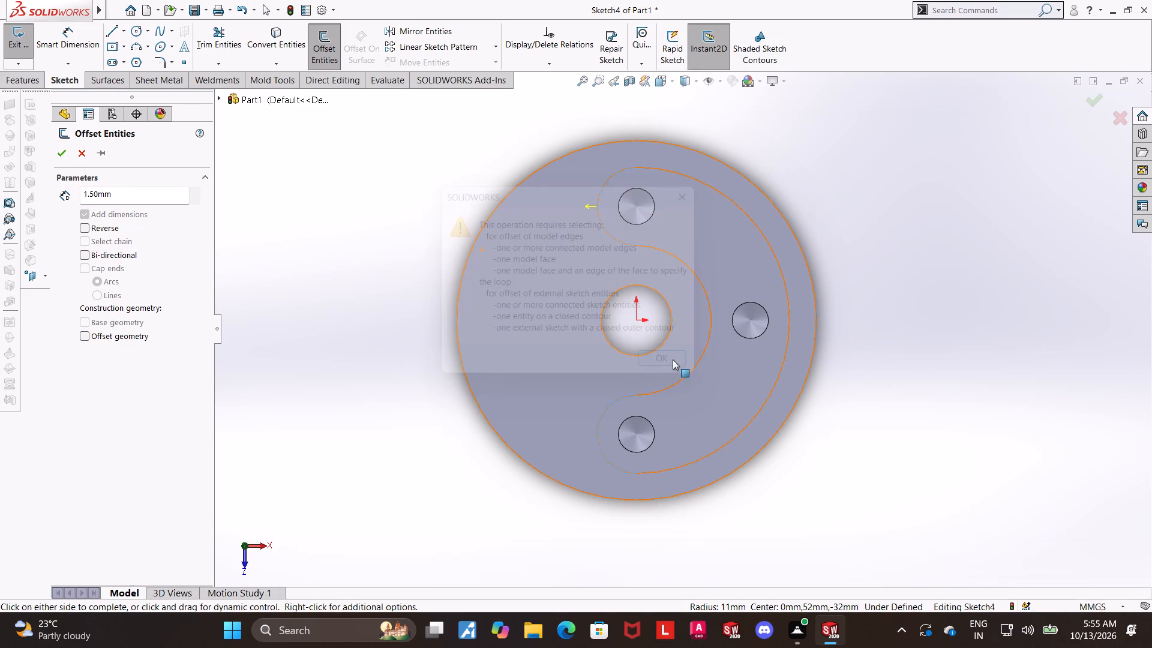
pyautogui.click(711, 325)
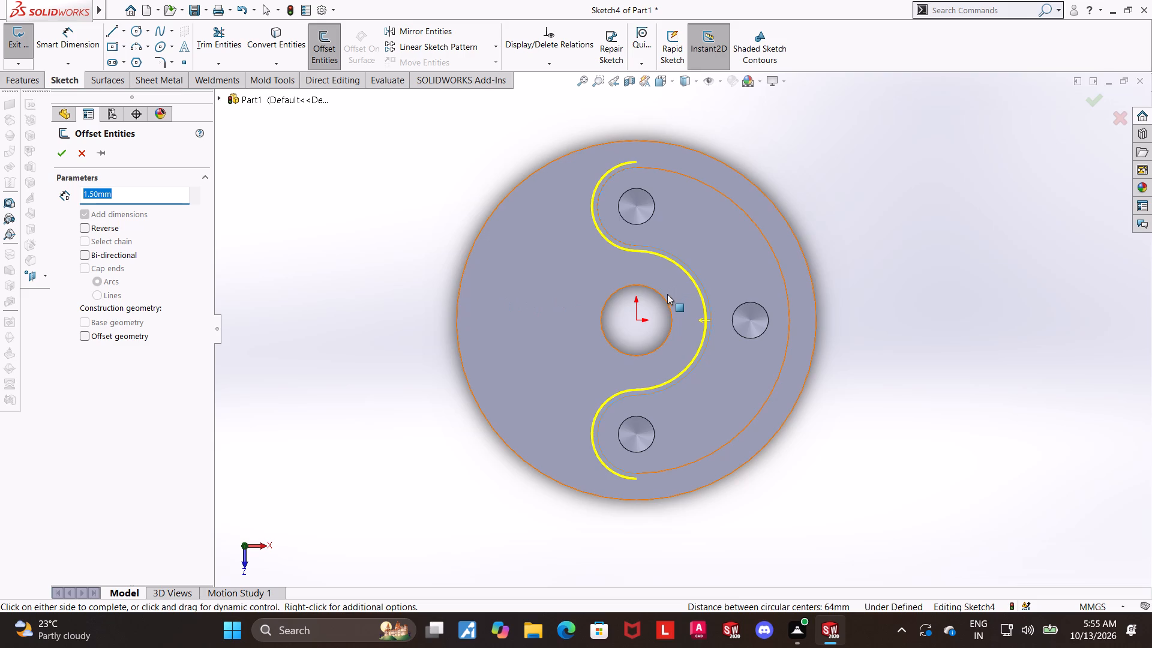
pyautogui.scroll(1, 667, 294)
pyautogui.scroll(-1, 735, 297)
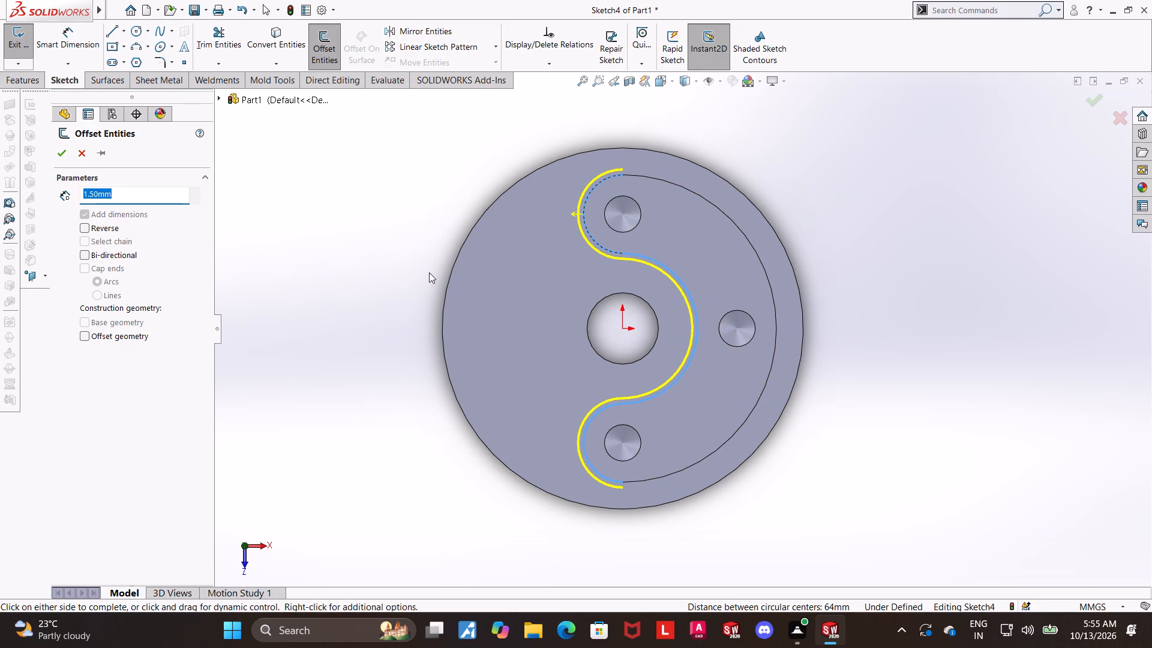
pyautogui.scroll(1, 429, 272)
pyautogui.scroll(-1, 429, 272)
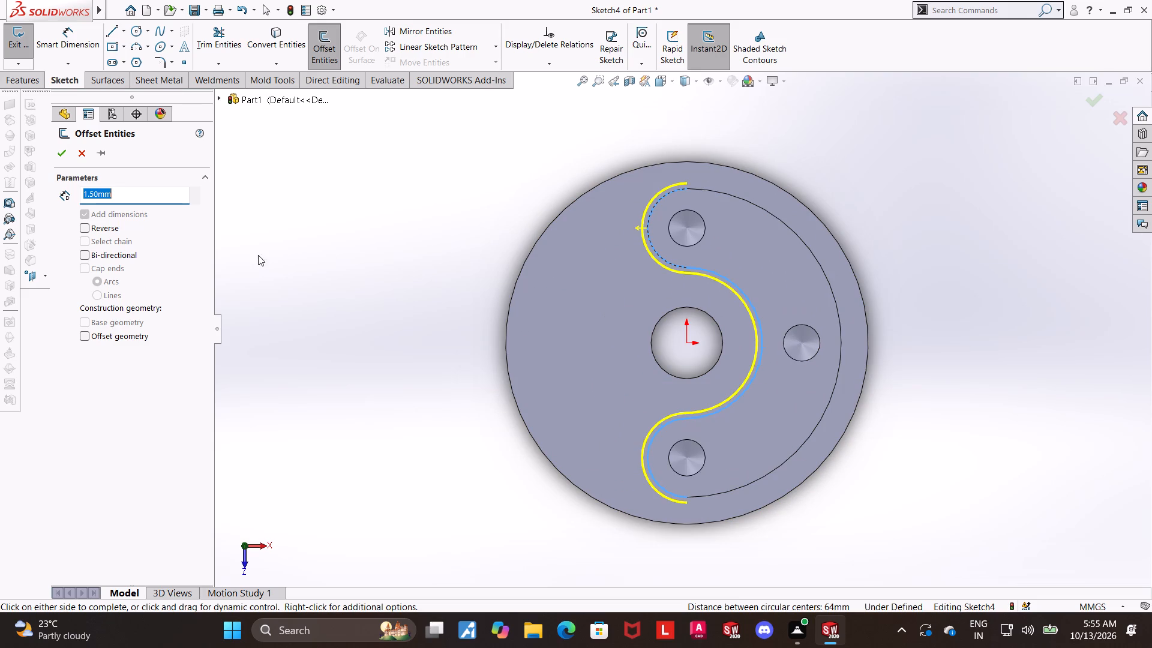
pyautogui.click(61, 157)
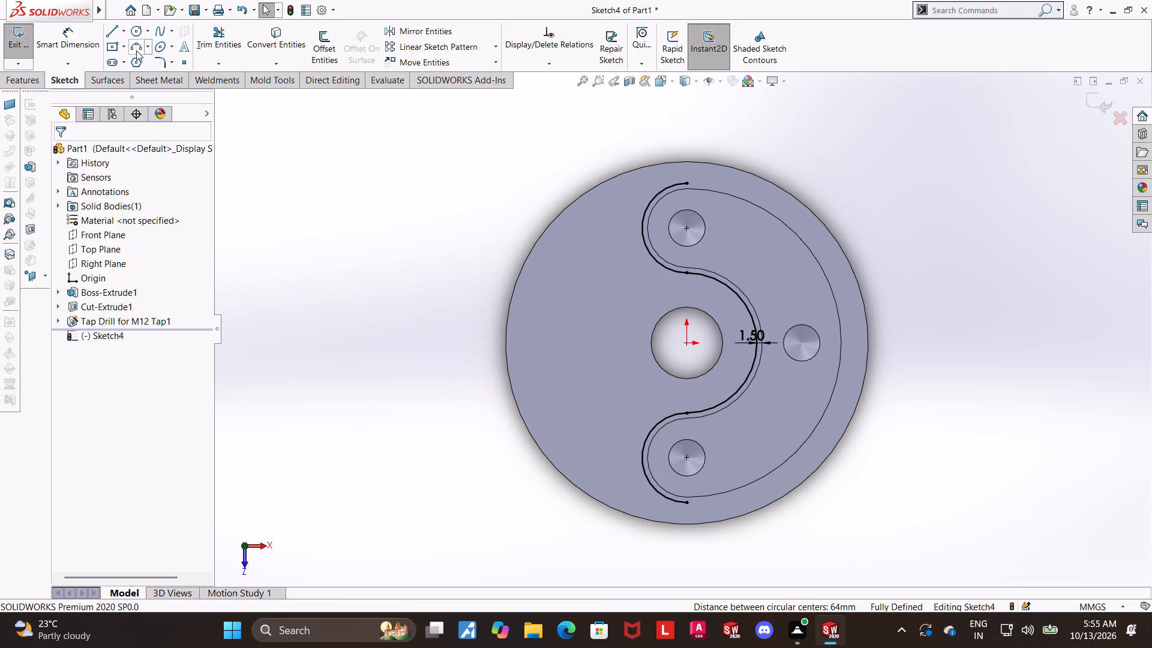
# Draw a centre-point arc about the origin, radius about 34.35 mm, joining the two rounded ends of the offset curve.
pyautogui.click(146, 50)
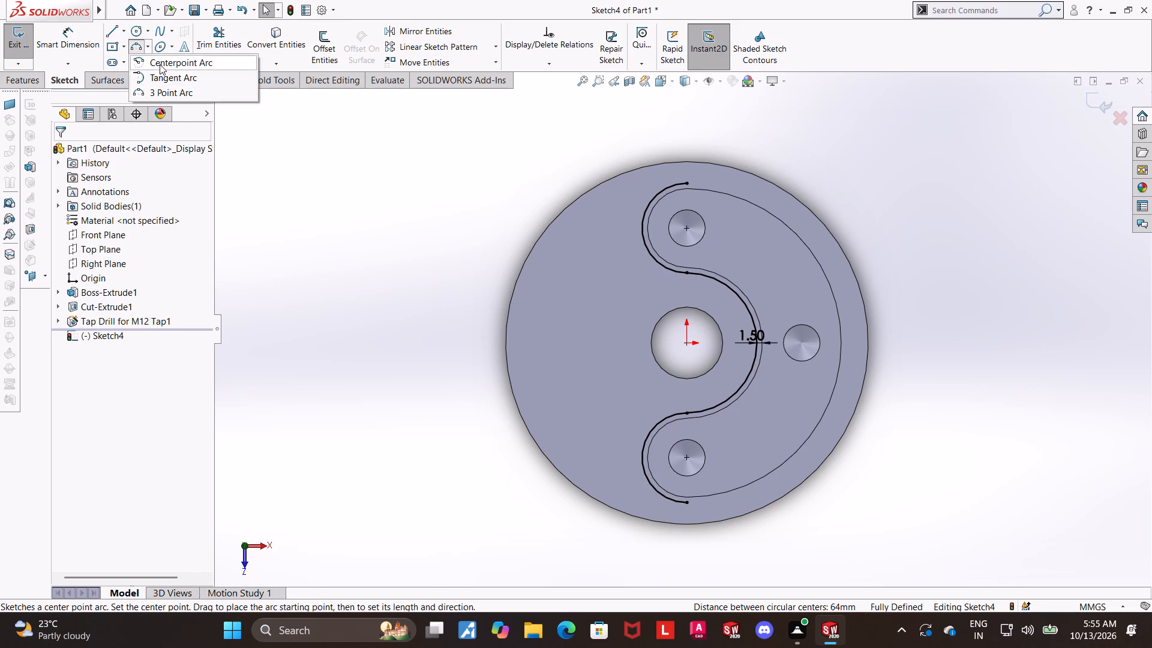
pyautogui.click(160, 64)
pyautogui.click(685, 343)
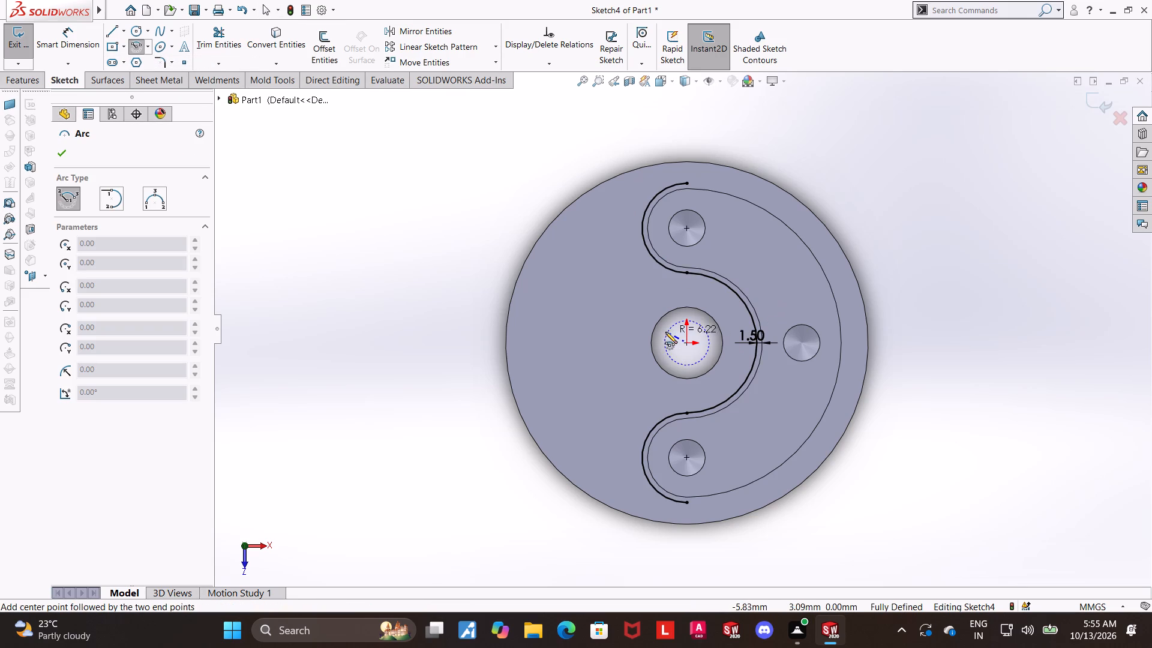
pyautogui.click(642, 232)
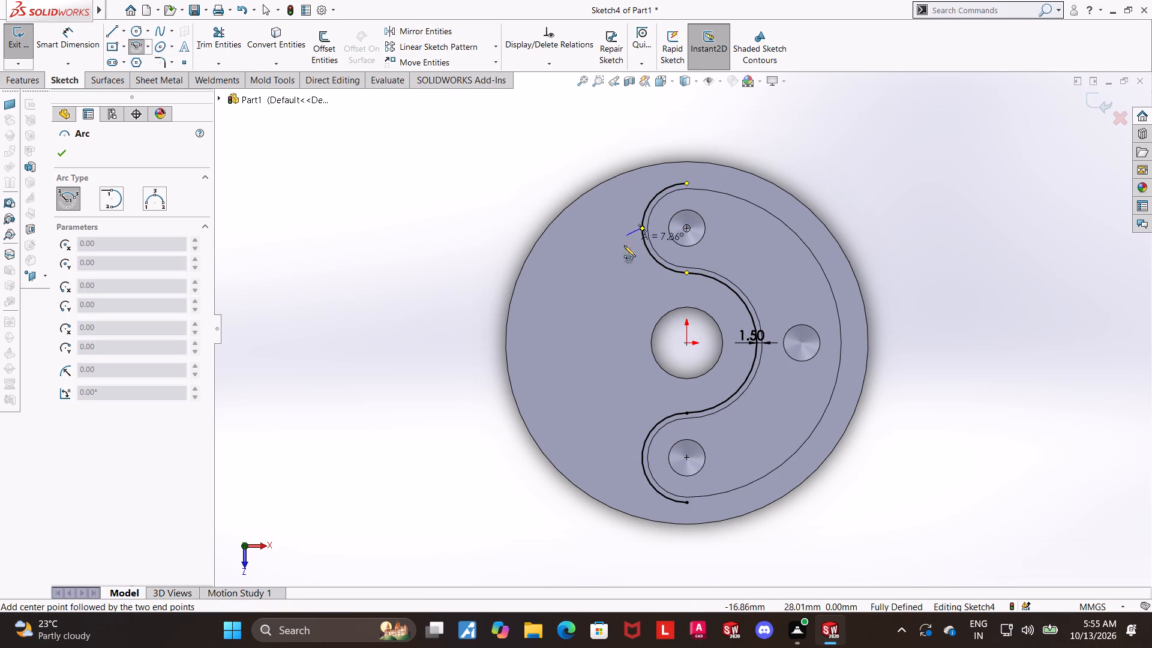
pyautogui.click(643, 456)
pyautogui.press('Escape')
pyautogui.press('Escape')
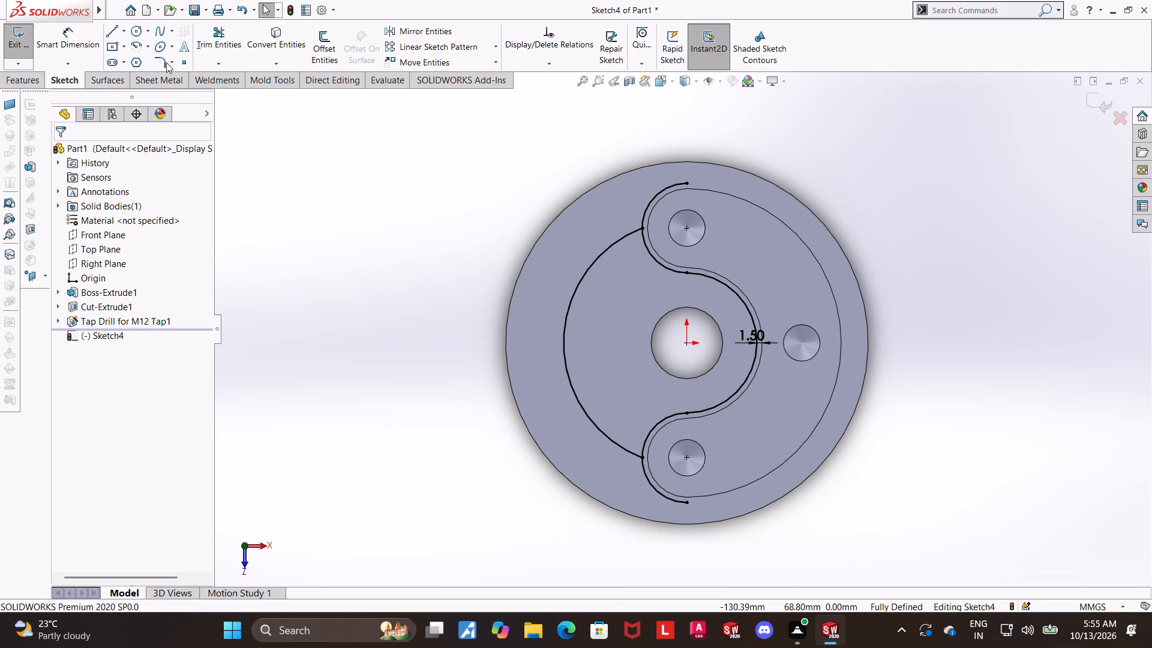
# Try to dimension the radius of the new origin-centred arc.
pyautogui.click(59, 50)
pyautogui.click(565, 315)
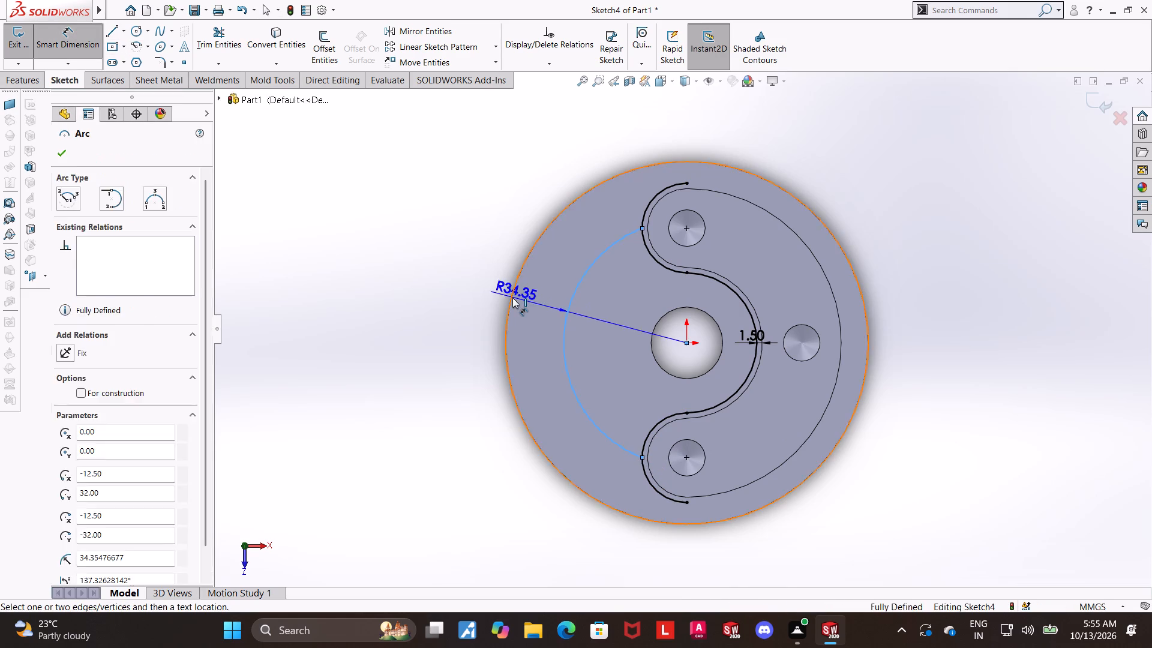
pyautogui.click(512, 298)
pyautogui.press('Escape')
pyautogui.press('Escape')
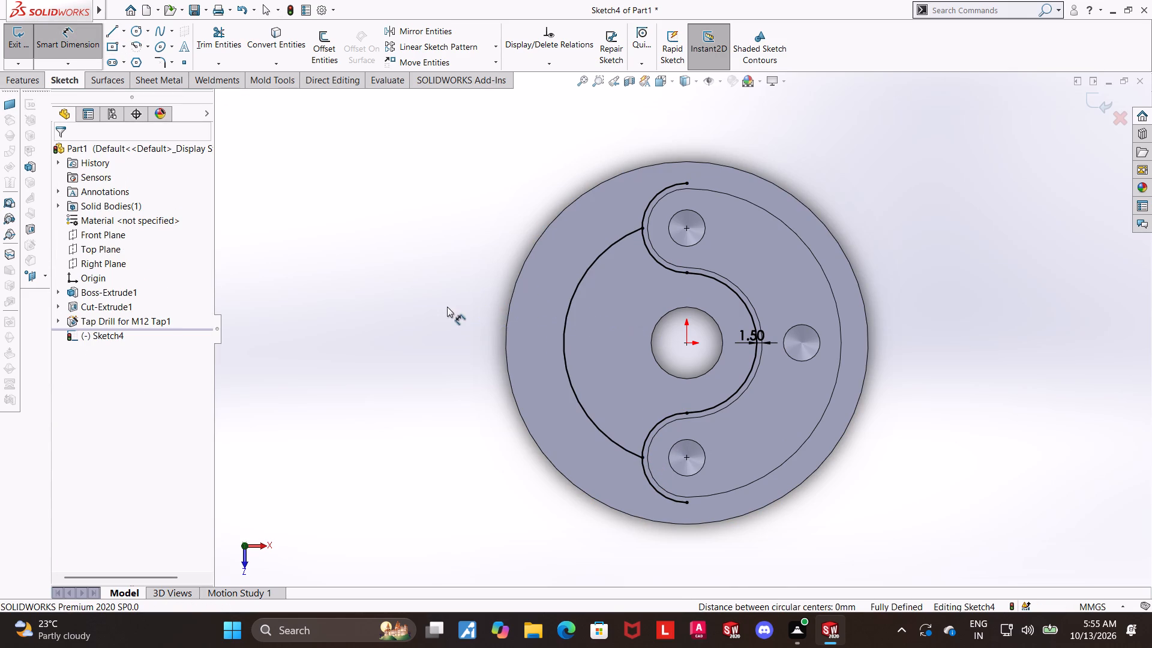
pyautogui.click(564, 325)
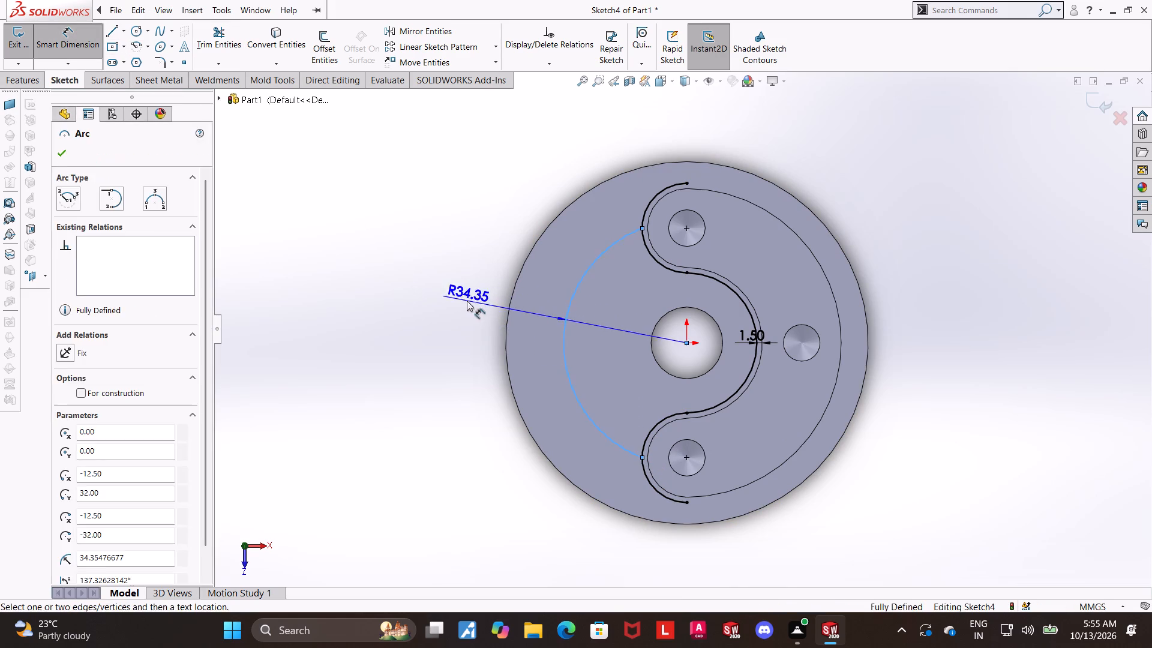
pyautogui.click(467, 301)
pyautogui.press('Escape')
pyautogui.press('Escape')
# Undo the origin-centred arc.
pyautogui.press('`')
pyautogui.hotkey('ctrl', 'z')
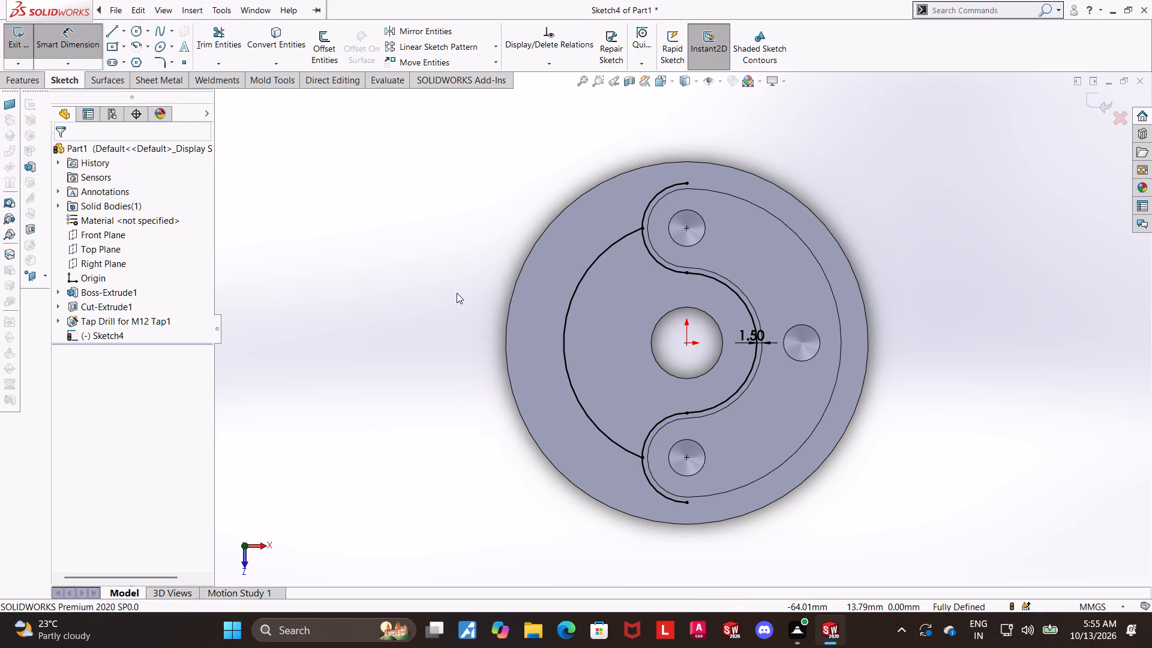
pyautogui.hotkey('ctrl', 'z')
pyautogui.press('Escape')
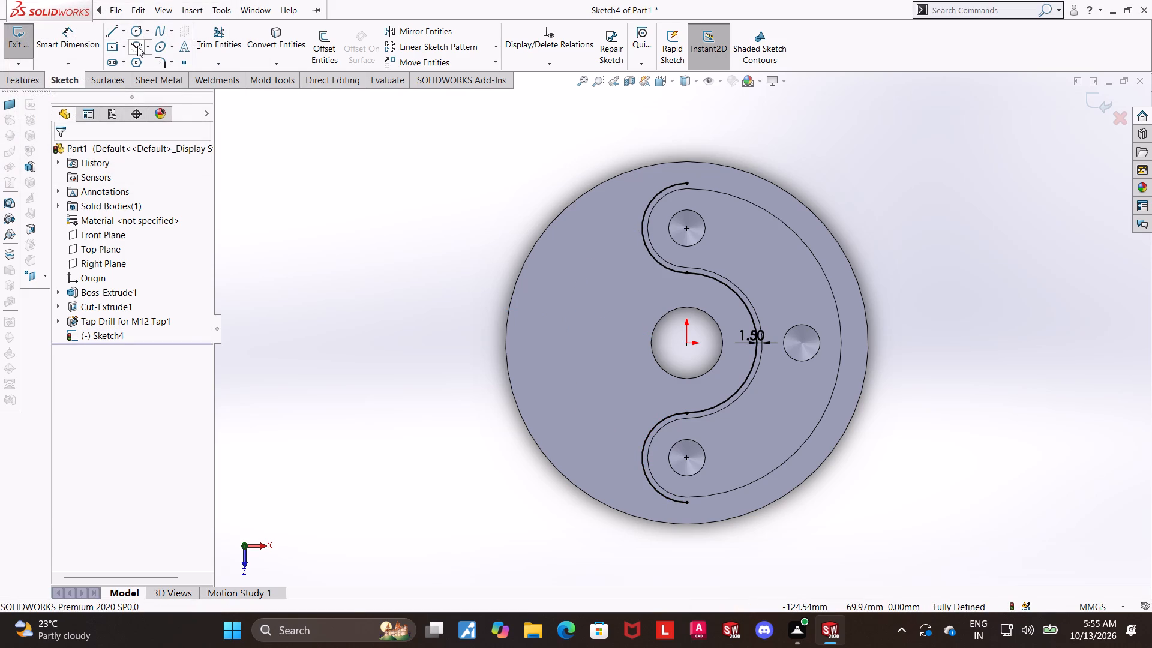
# Draw an origin-centred arc of about 27.5 mm radius between the offset end arcs, on the side opposite the slot.
pyautogui.click(137, 46)
pyautogui.click(687, 344)
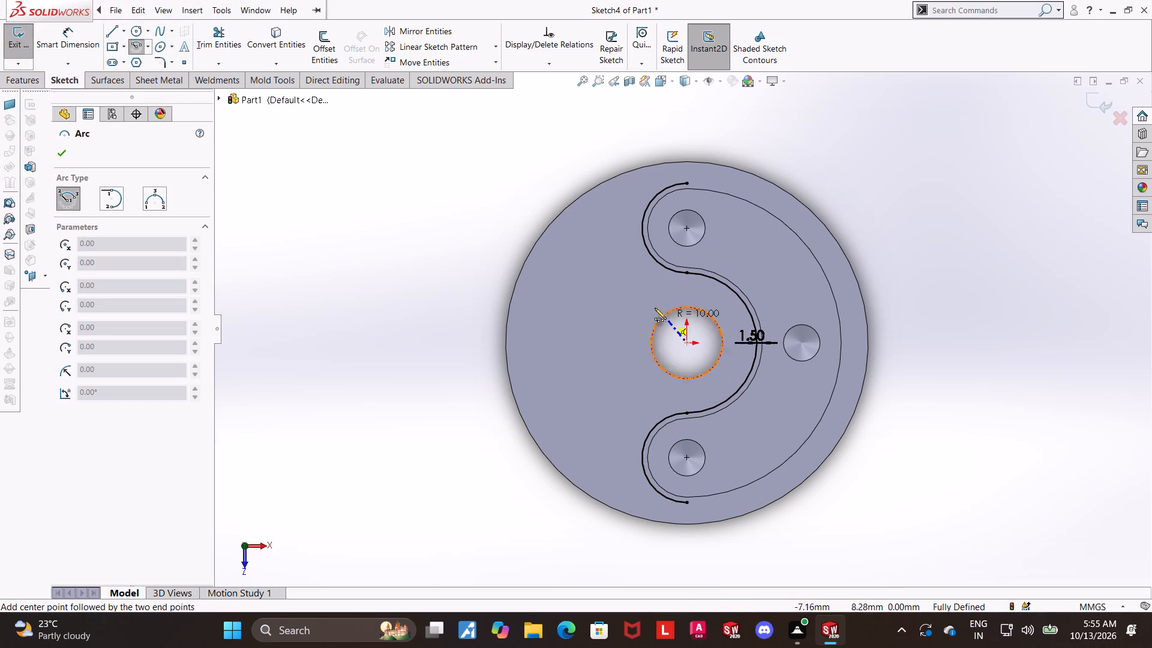
pyautogui.click(647, 253)
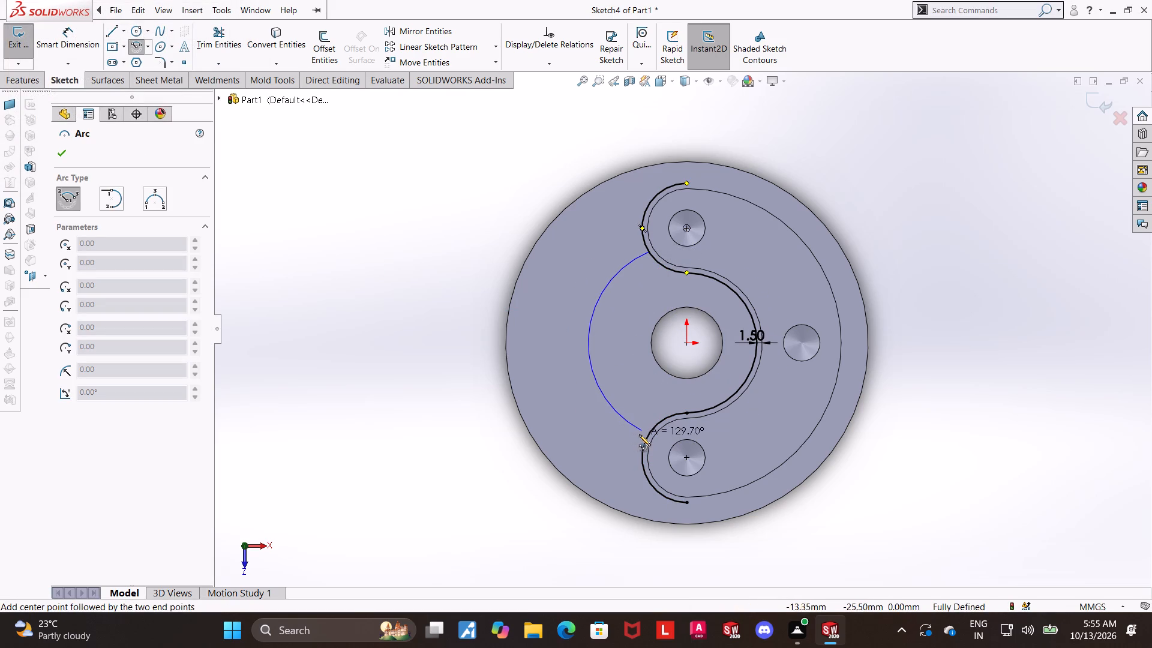
pyautogui.click(648, 436)
pyautogui.press('Escape')
pyautogui.press('Escape')
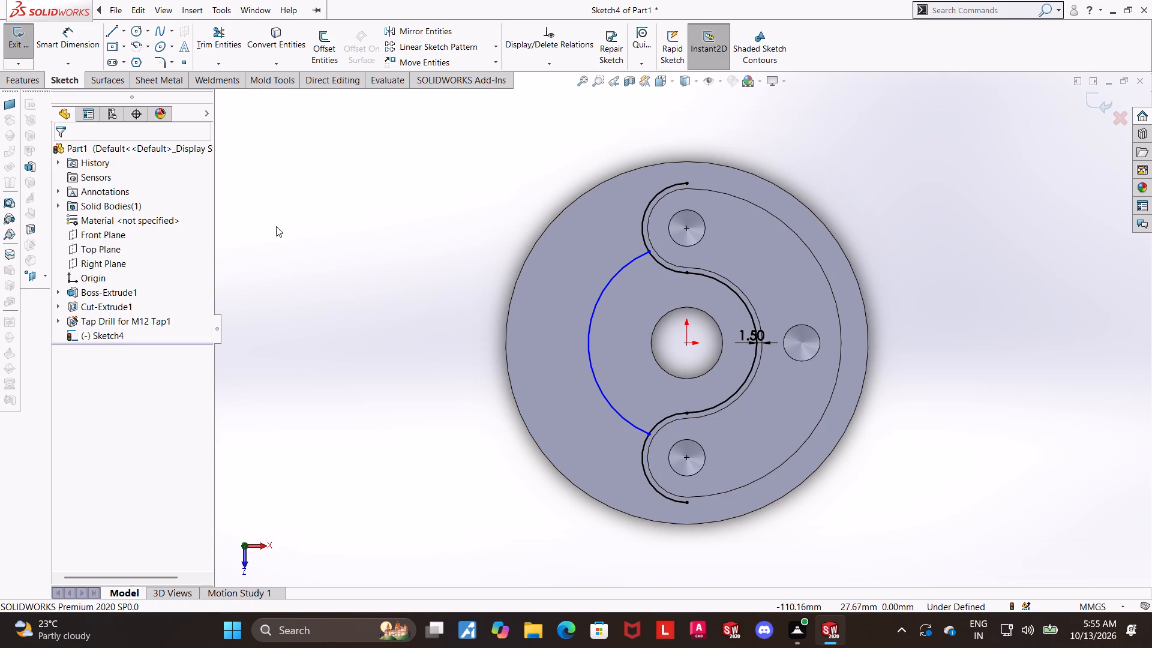
# Dimension the origin-centred arc with a 32 mm radius.
pyautogui.click(81, 49)
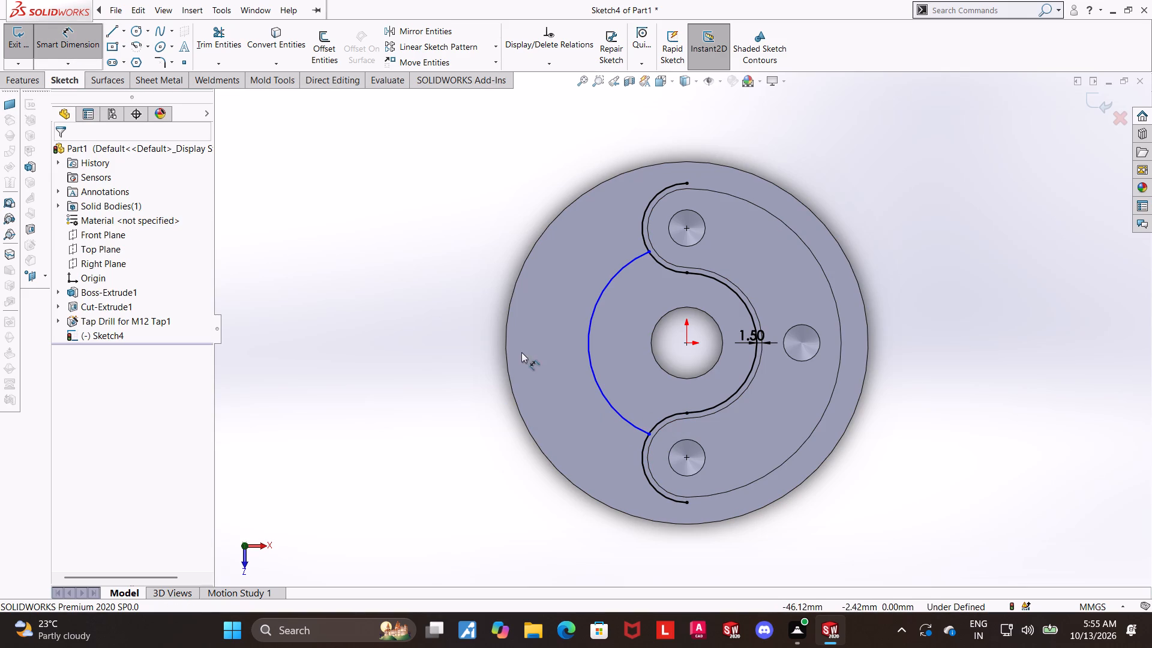
pyautogui.click(594, 367)
pyautogui.click(364, 341)
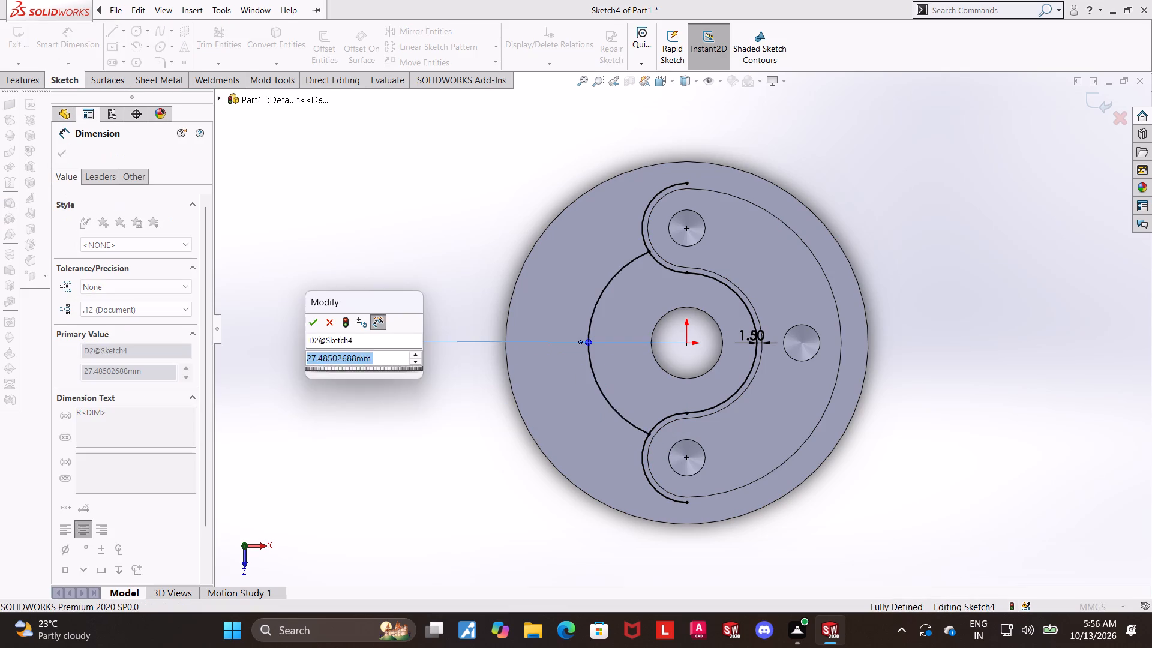
pyautogui.write('32')
pyautogui.press('Return')
pyautogui.press('Escape')
pyautogui.press('Escape')
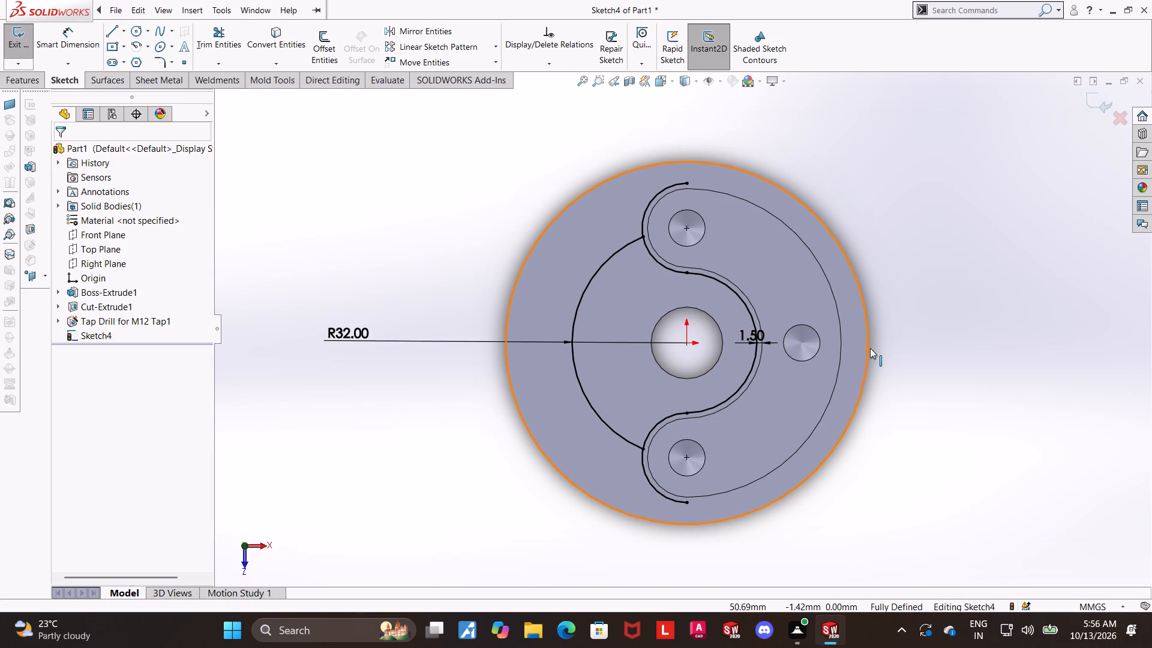
# Trim both overhanging ends of the offset curve beyond the R32 arc, leaving a closed profile around the centre hole.
pyautogui.scroll(1, 862, 338)
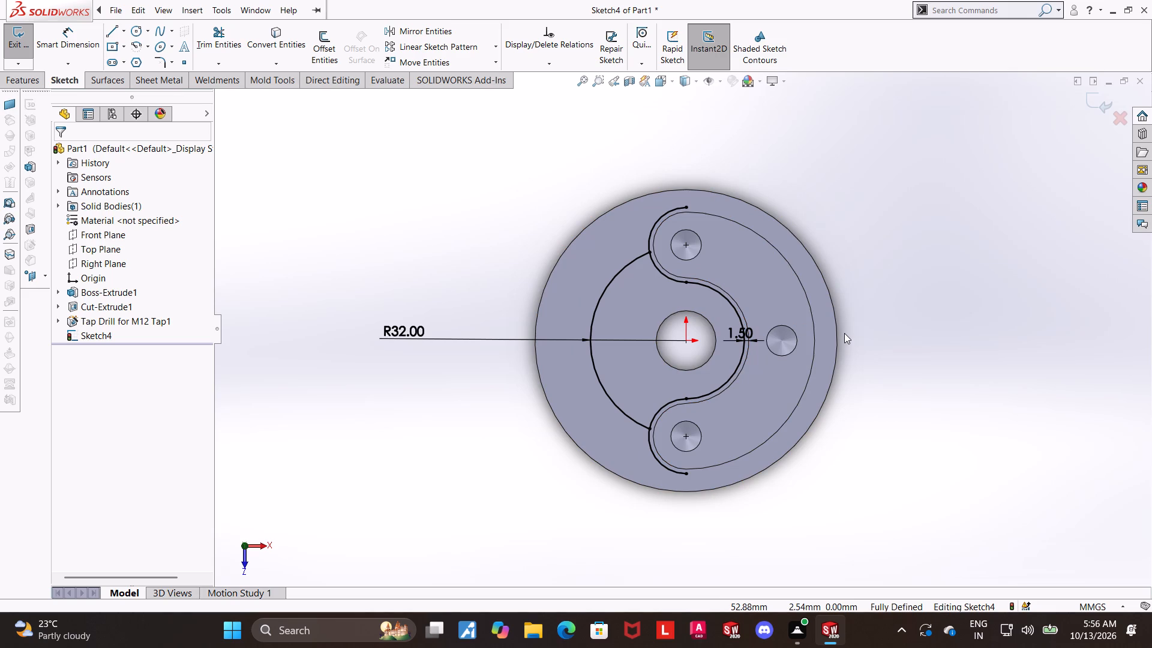
pyautogui.scroll(1, 844, 333)
pyautogui.press('Escape')
pyautogui.scroll(-2, 746, 298)
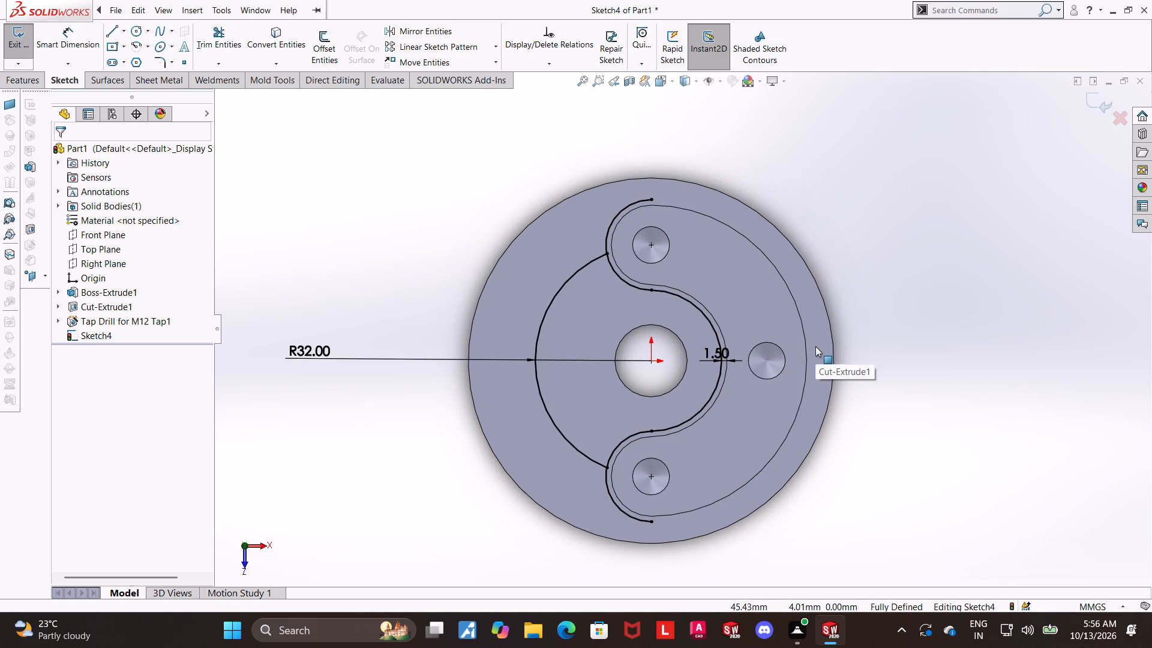
pyautogui.scroll(1, 815, 346)
pyautogui.scroll(-1, 805, 335)
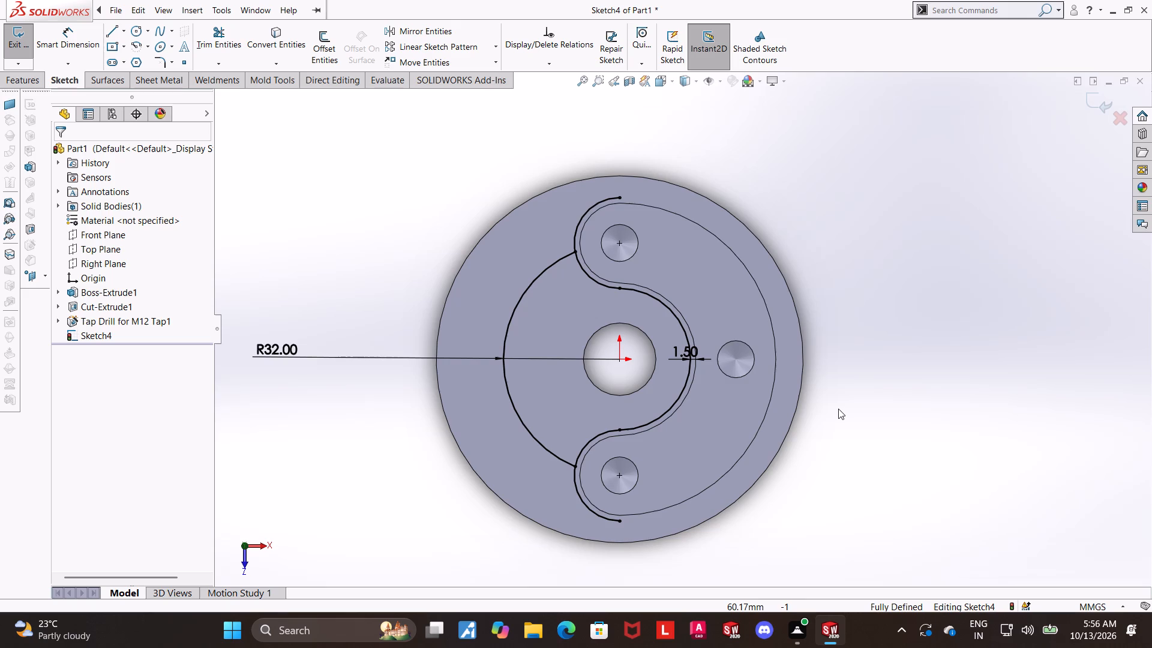
pyautogui.moveTo(838, 409); pyautogui.dragTo(837, 371, button='middle')
pyautogui.scroll(1, 787, 342)
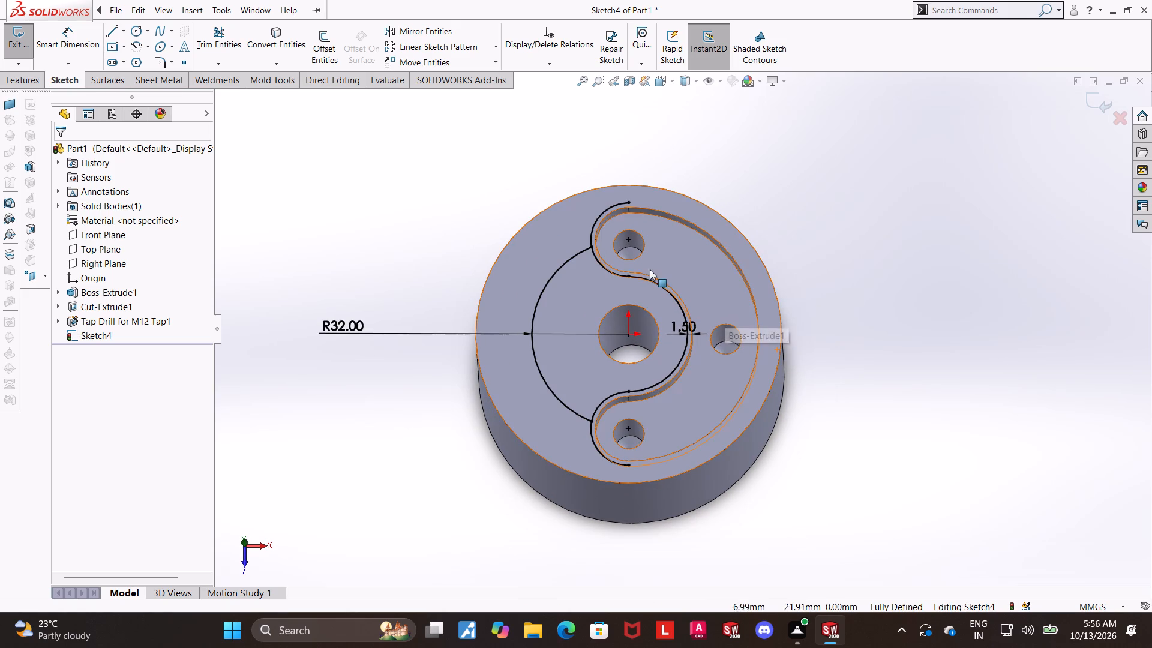
pyautogui.scroll(-1, 604, 262)
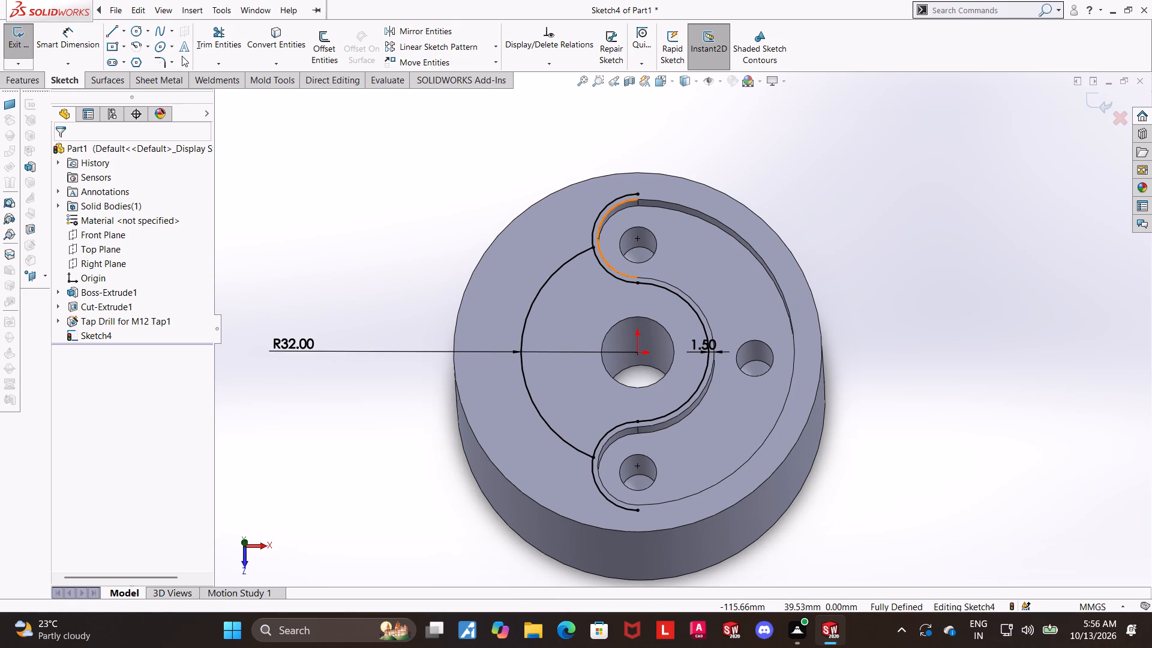
pyautogui.click(214, 34)
pyautogui.moveTo(643, 209); pyautogui.dragTo(574, 192)
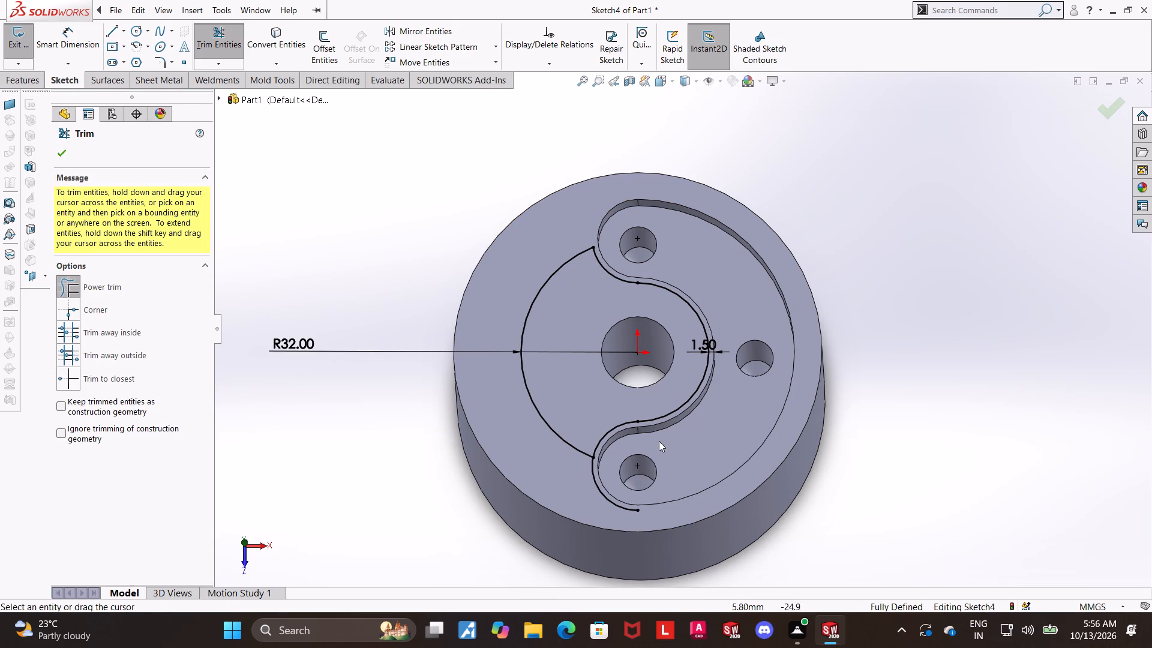
pyautogui.moveTo(639, 470); pyautogui.dragTo(571, 524)
pyautogui.click(1108, 111)
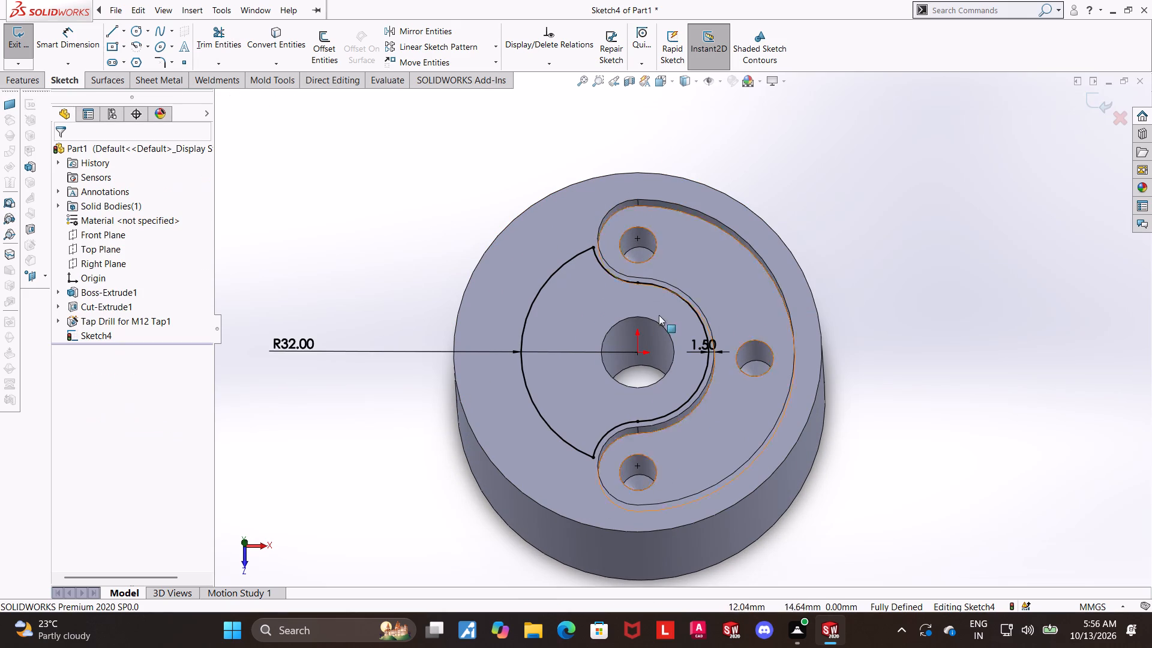
# Exit the sketch and cut-extrude the closed R32 profile around the centre hole to a blind depth of 8 mm.
pyautogui.moveTo(857, 425); pyautogui.dragTo(878, 383, button='middle')
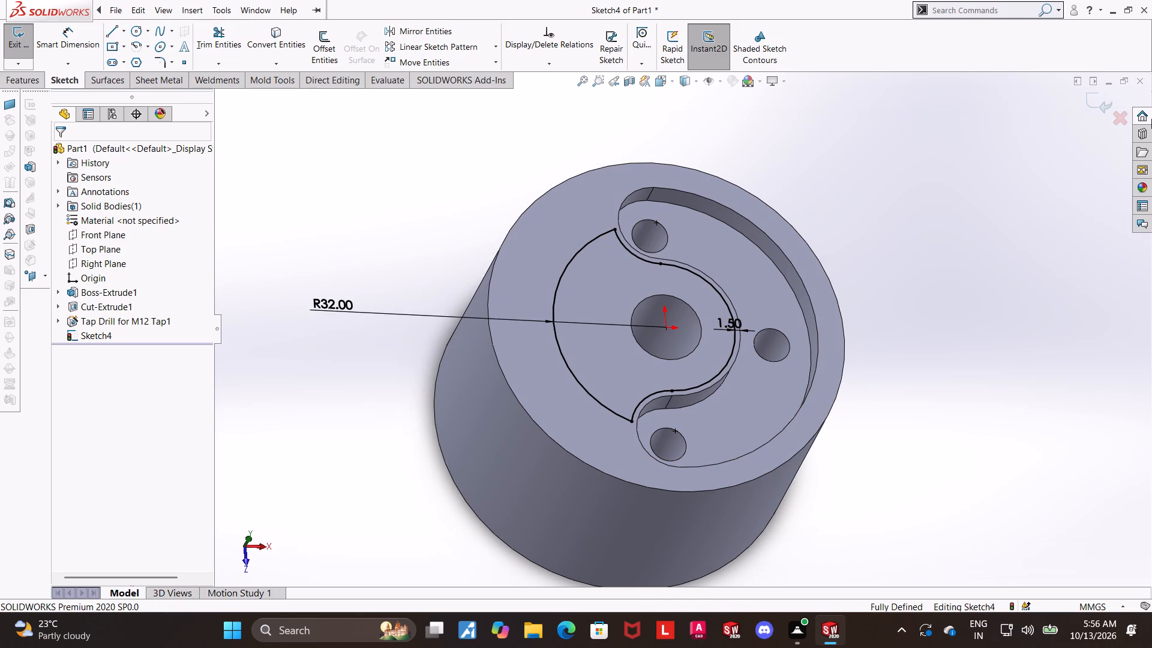
pyautogui.click(1096, 95)
pyautogui.click(205, 37)
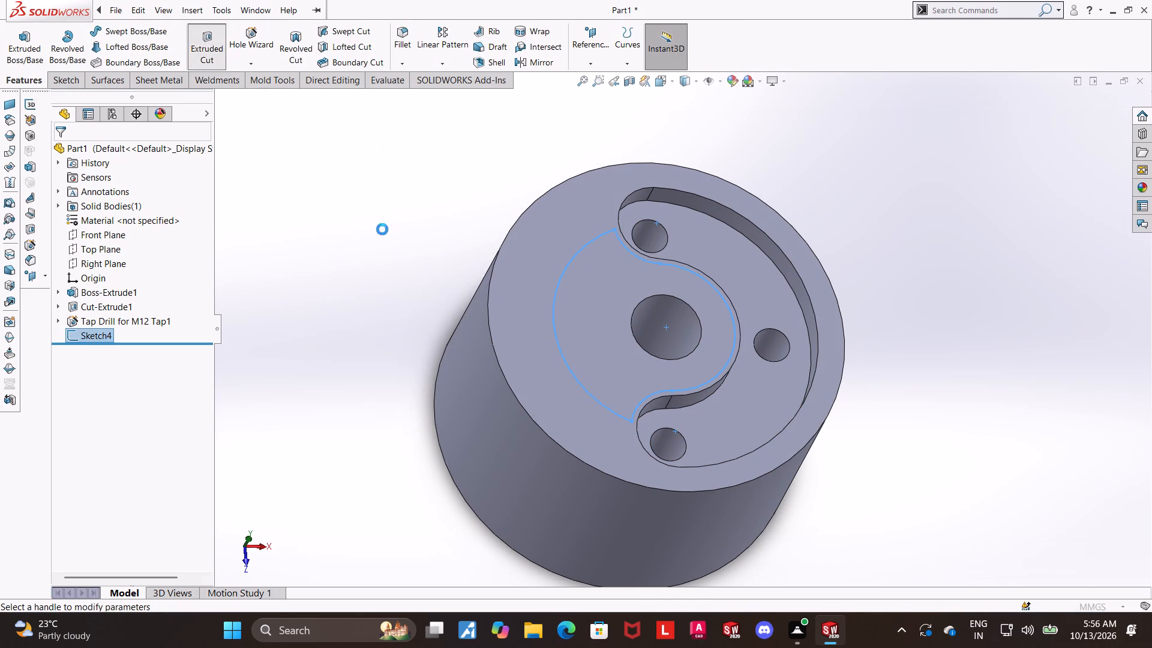
pyautogui.scroll(1, 950, 425)
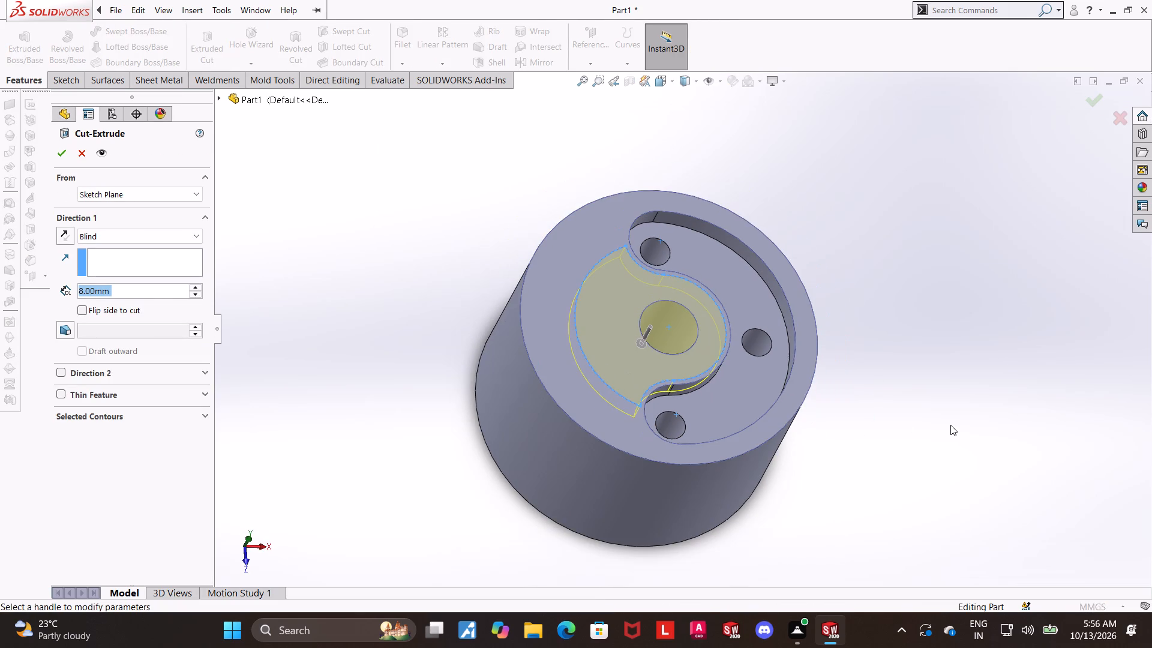
pyautogui.scroll(-1, 950, 425)
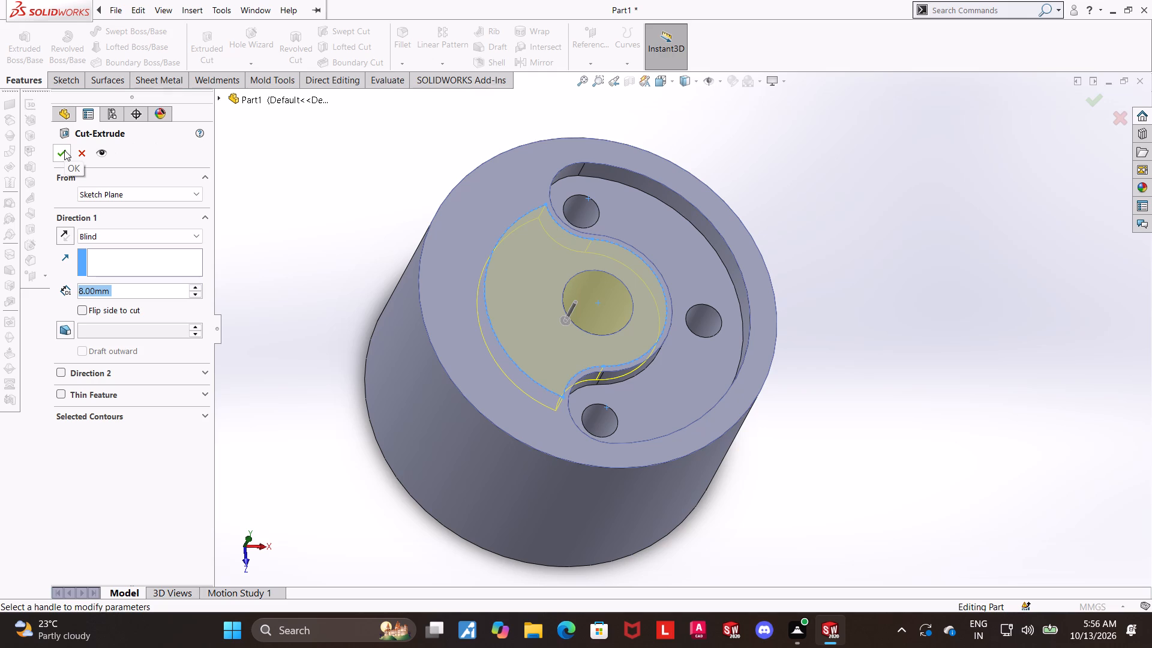
pyautogui.click(64, 150)
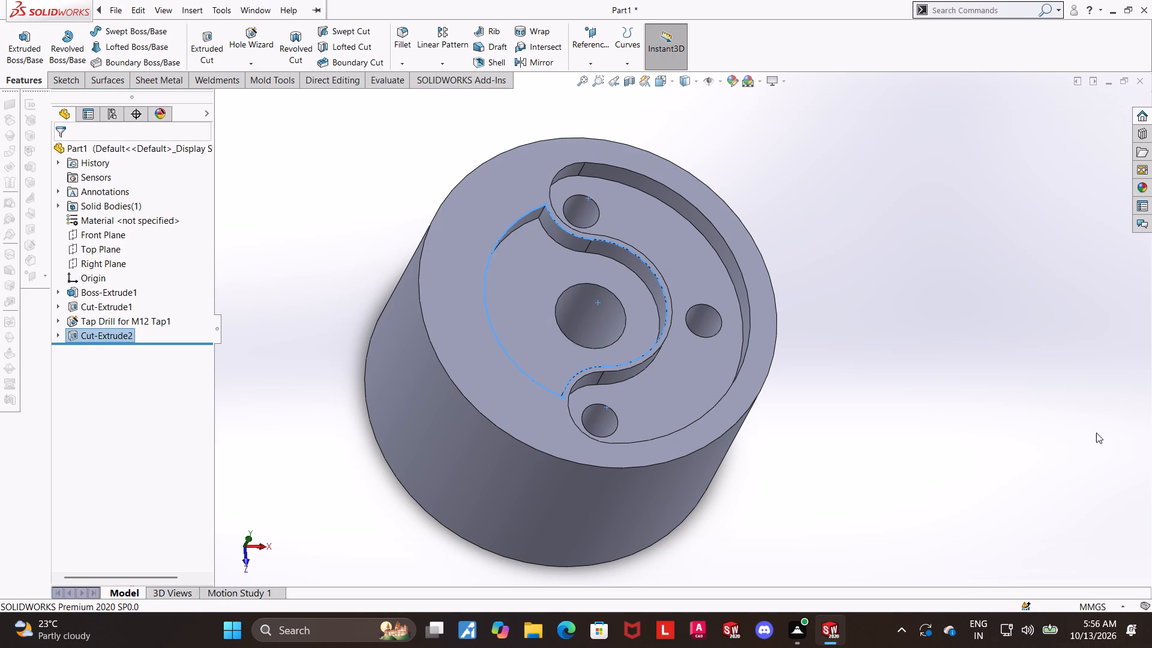
pyautogui.click(1096, 433)
# Edit the pocket cut around the centre hole and set its blind depth to 12 mm.
pyautogui.moveTo(1059, 433); pyautogui.dragTo(1037, 342, button='middle')
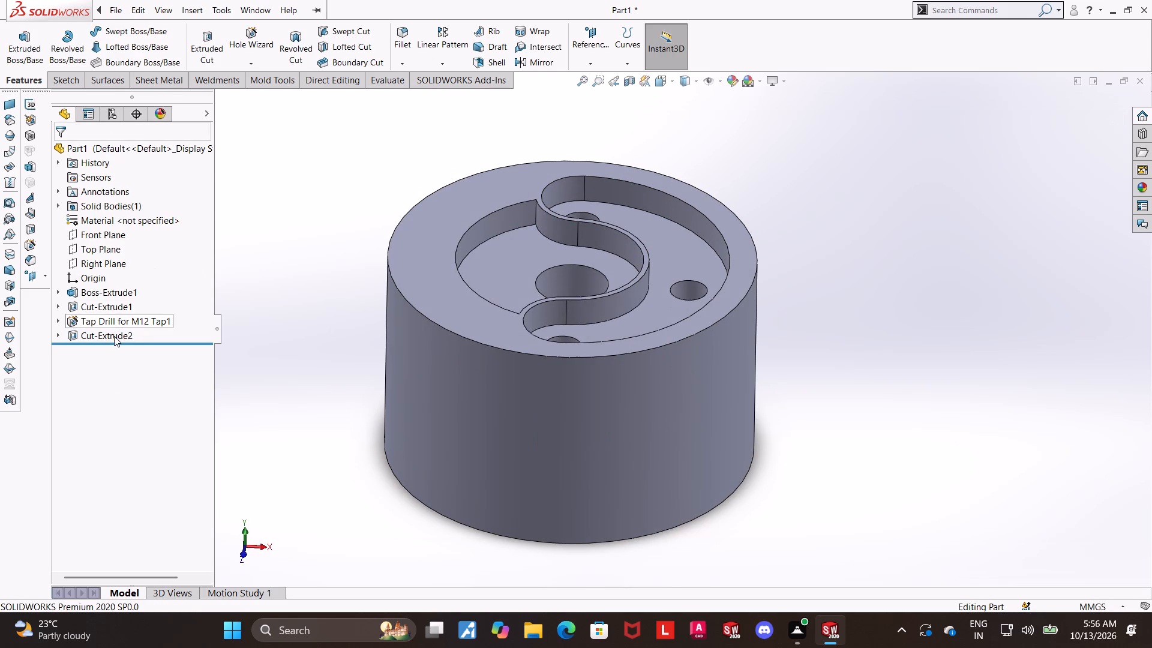
pyautogui.click(114, 336)
pyautogui.click(121, 306)
pyautogui.press('1')
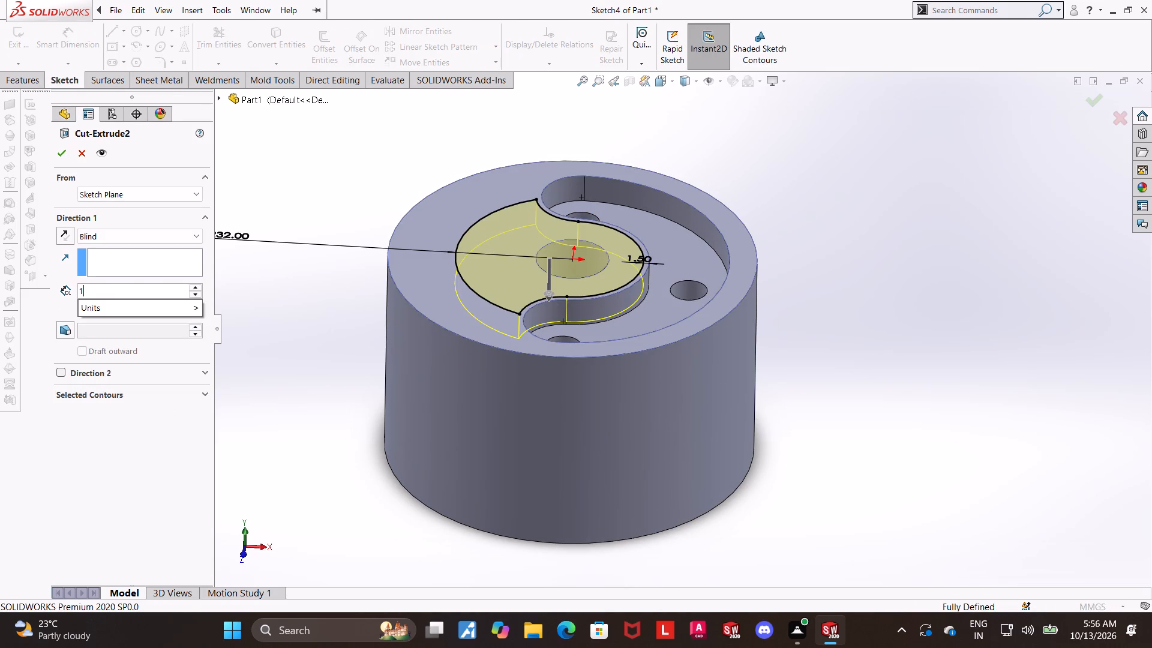
pyautogui.press('2')
pyautogui.press('Return')
pyautogui.click(58, 149)
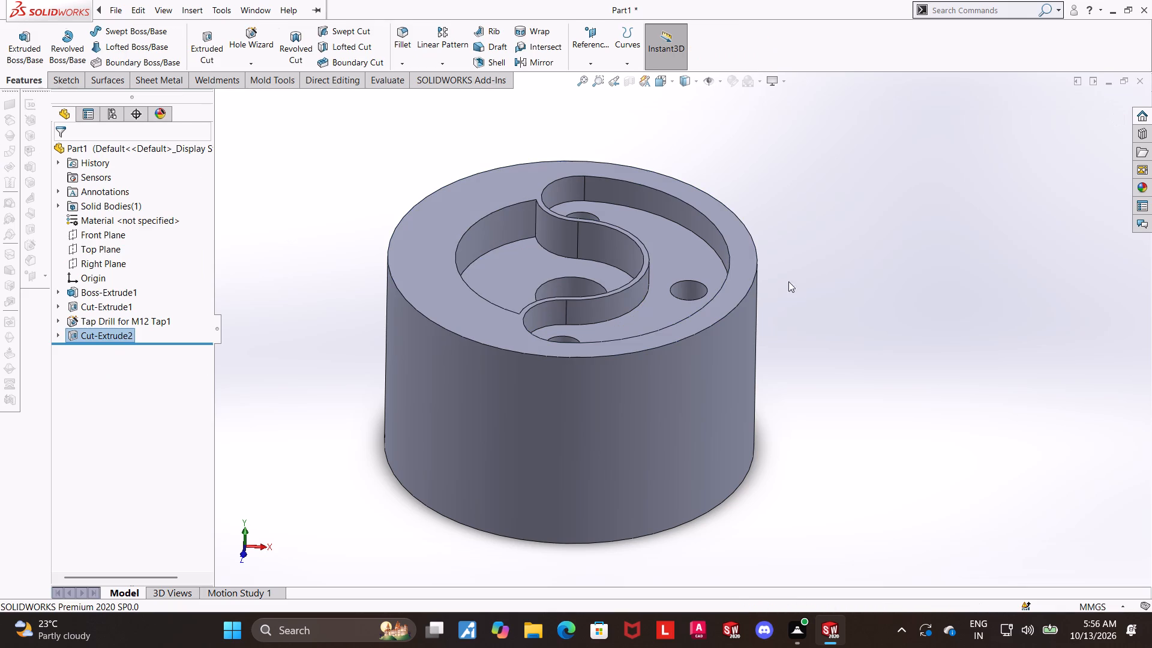
pyautogui.click(809, 289)
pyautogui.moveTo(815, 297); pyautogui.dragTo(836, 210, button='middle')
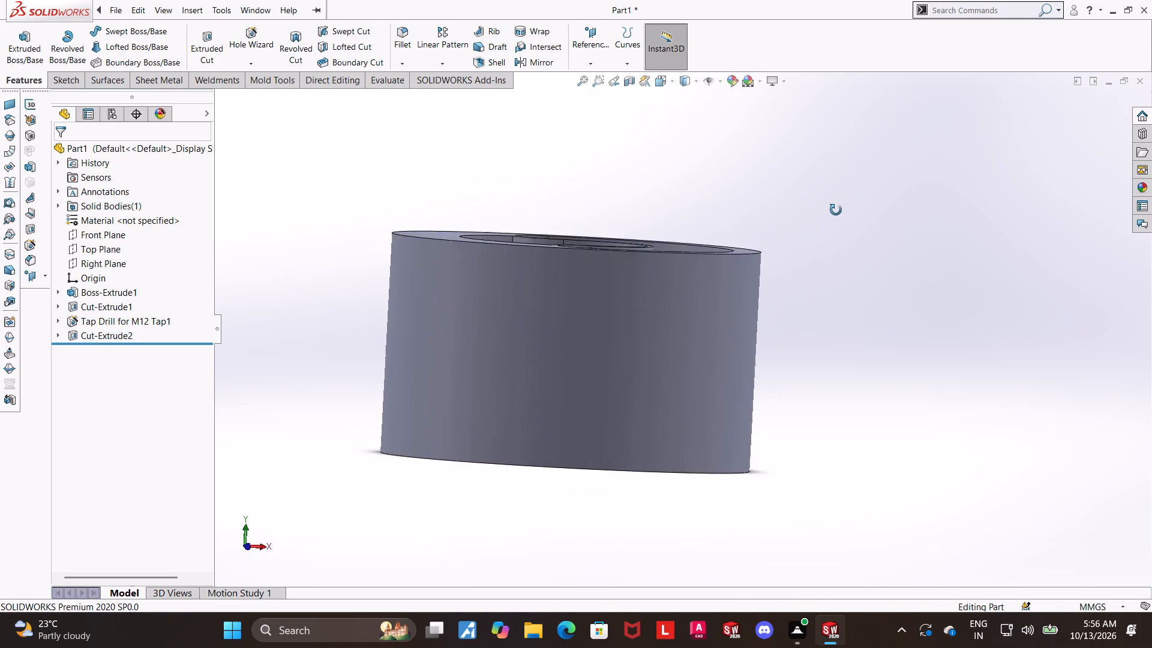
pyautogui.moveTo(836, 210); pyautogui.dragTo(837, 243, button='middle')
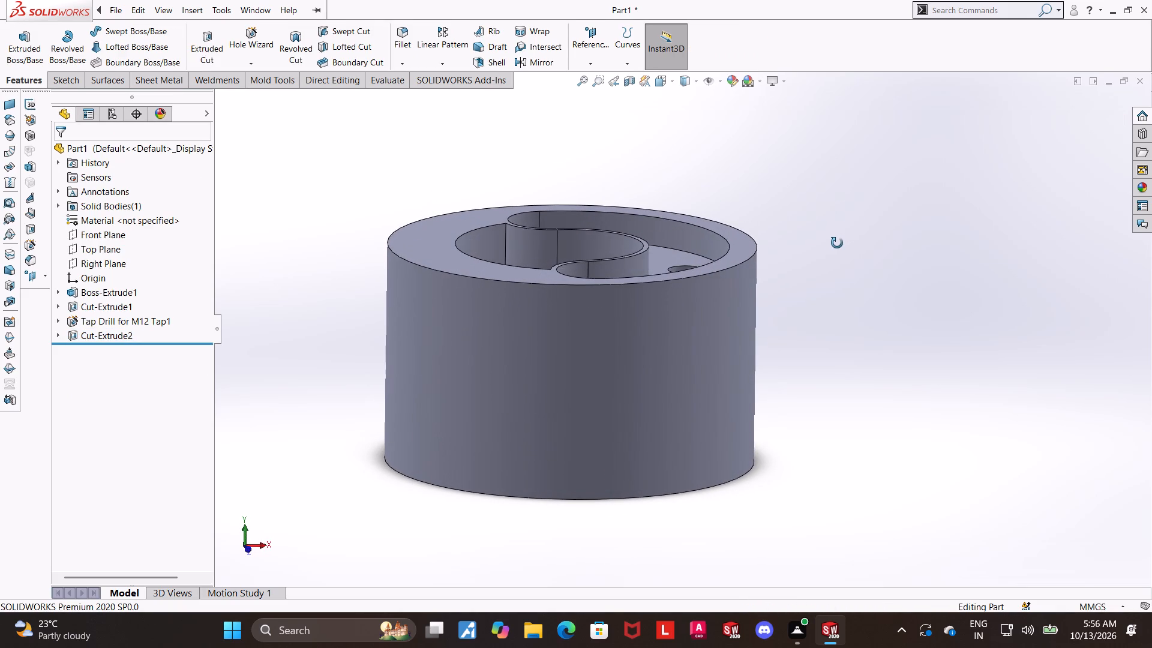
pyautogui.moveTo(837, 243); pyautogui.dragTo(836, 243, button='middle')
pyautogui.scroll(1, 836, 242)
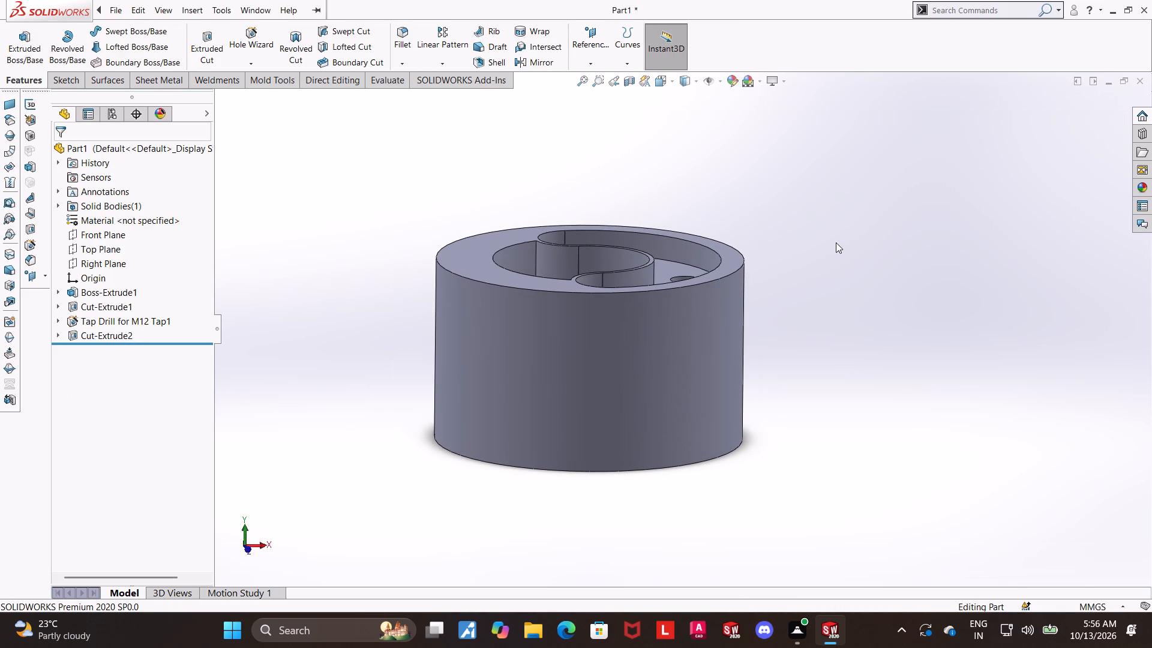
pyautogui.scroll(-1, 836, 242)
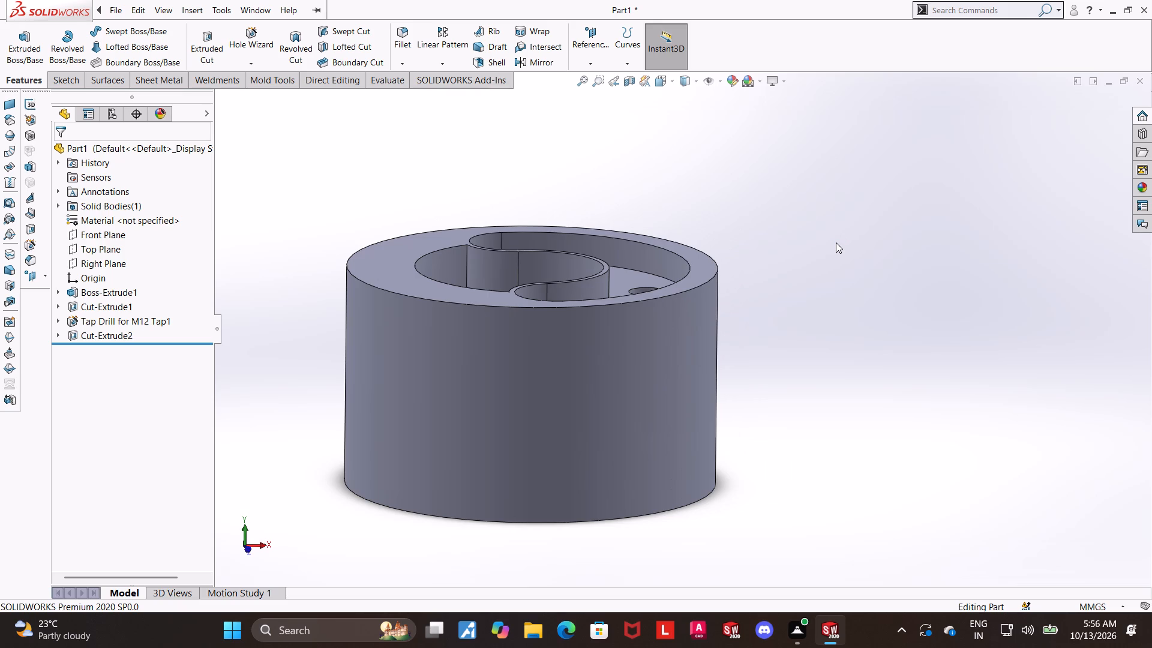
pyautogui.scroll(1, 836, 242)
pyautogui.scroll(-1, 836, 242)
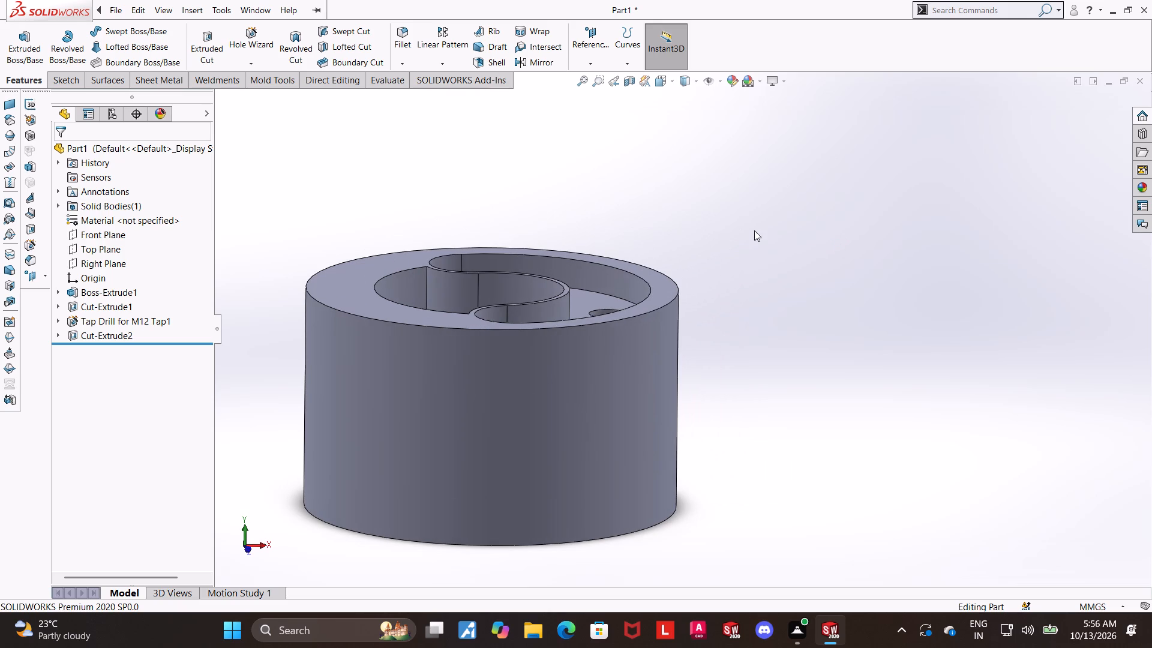
# Start a sketch on the cylinder's top face and draw a circle of about 9 mm radius centred on the R32 arc's midpoint.
pyautogui.moveTo(774, 207); pyautogui.dragTo(733, 380, button='middle')
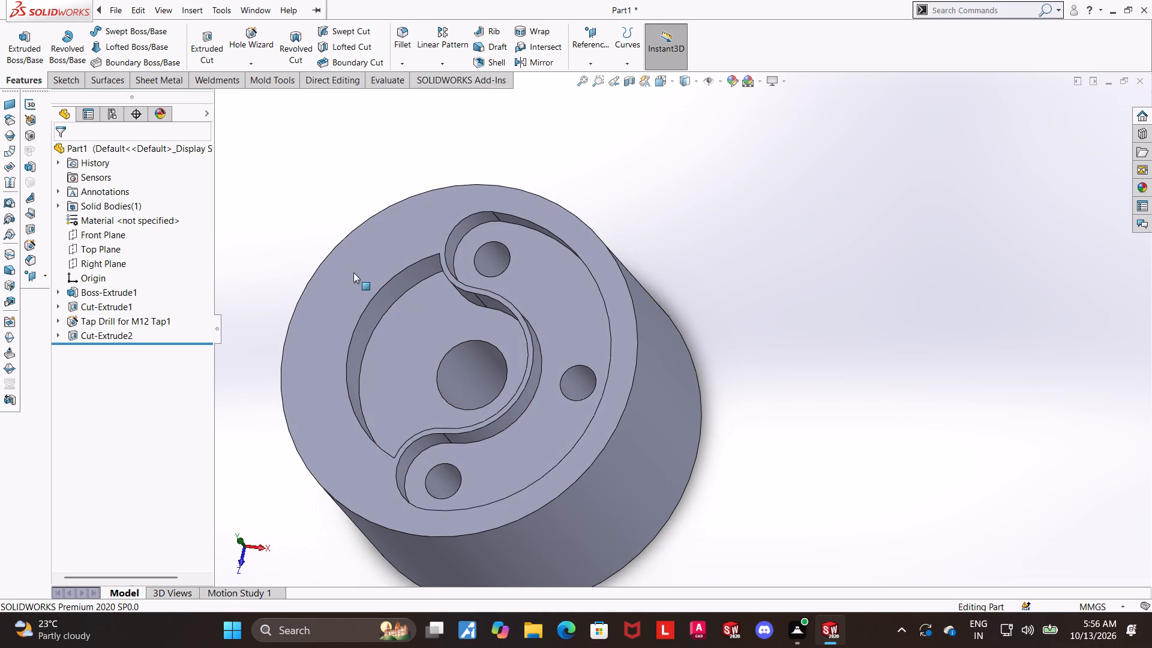
pyautogui.click(353, 272)
pyautogui.click(404, 242)
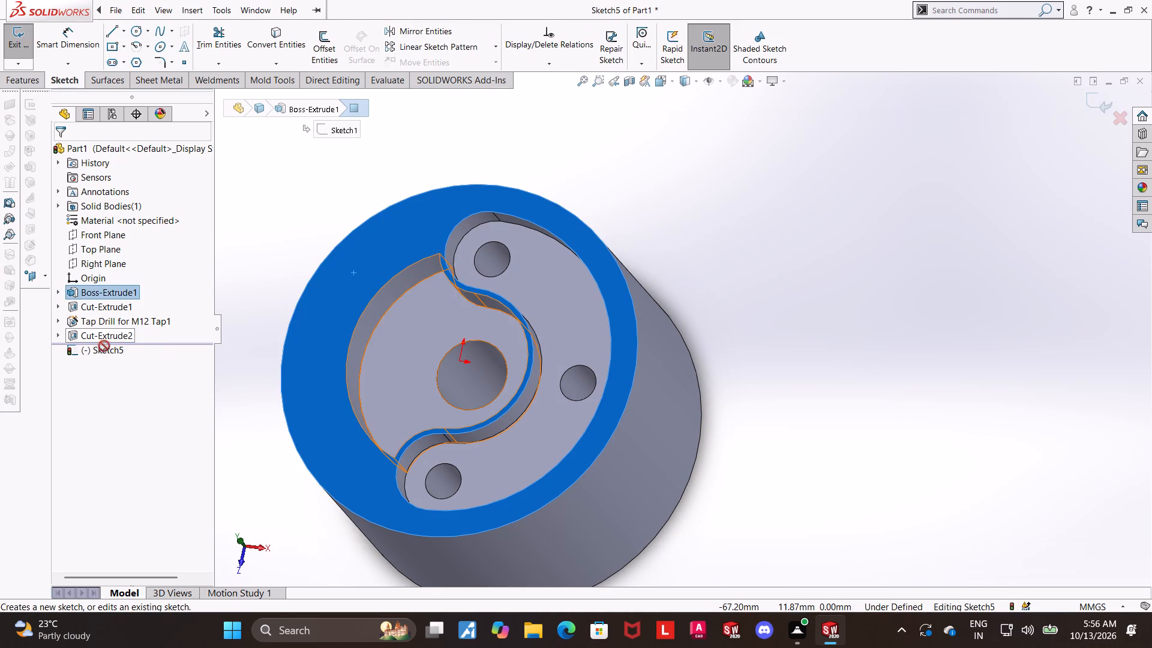
pyautogui.click(110, 350)
pyautogui.click(134, 338)
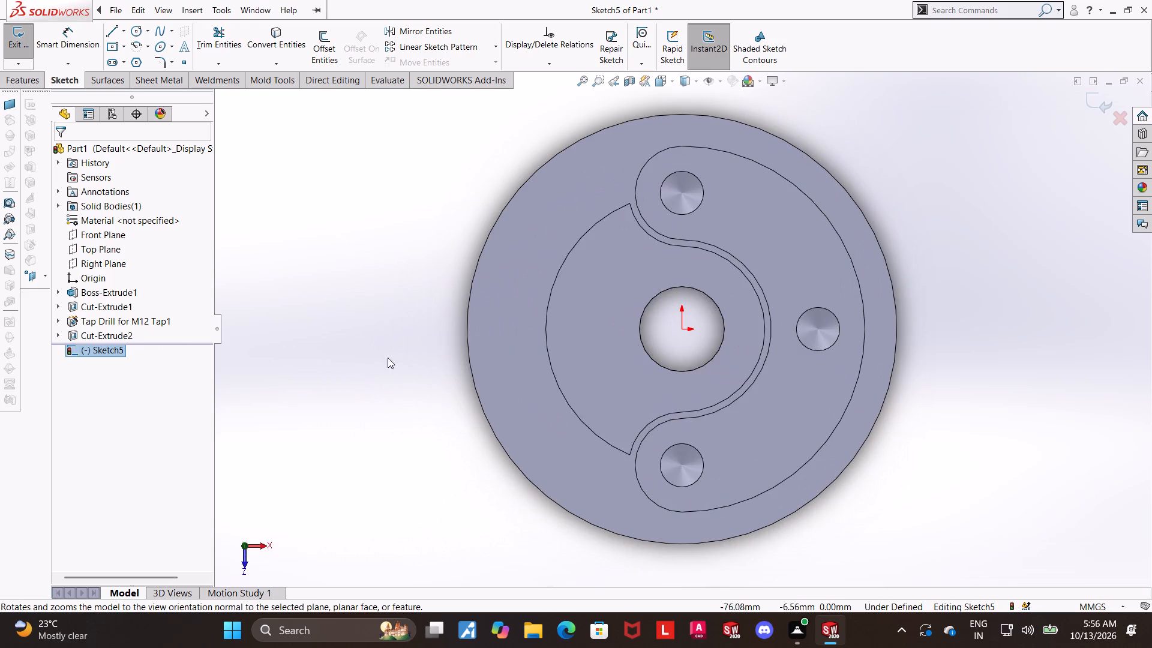
pyautogui.click(139, 32)
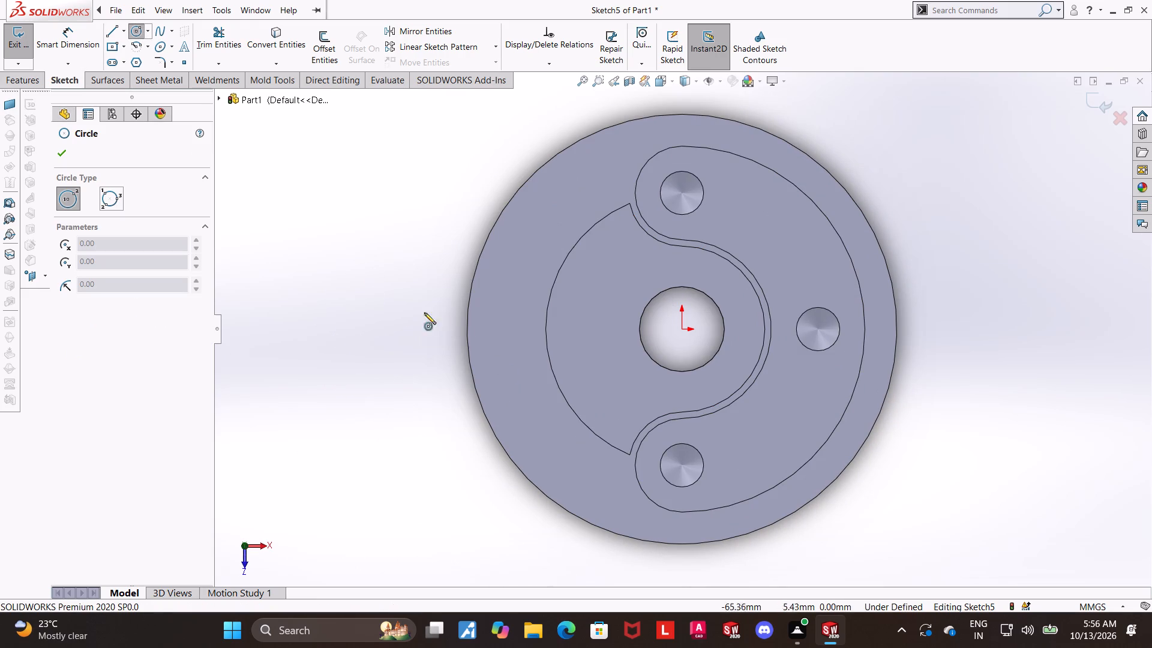
pyautogui.click(544, 328)
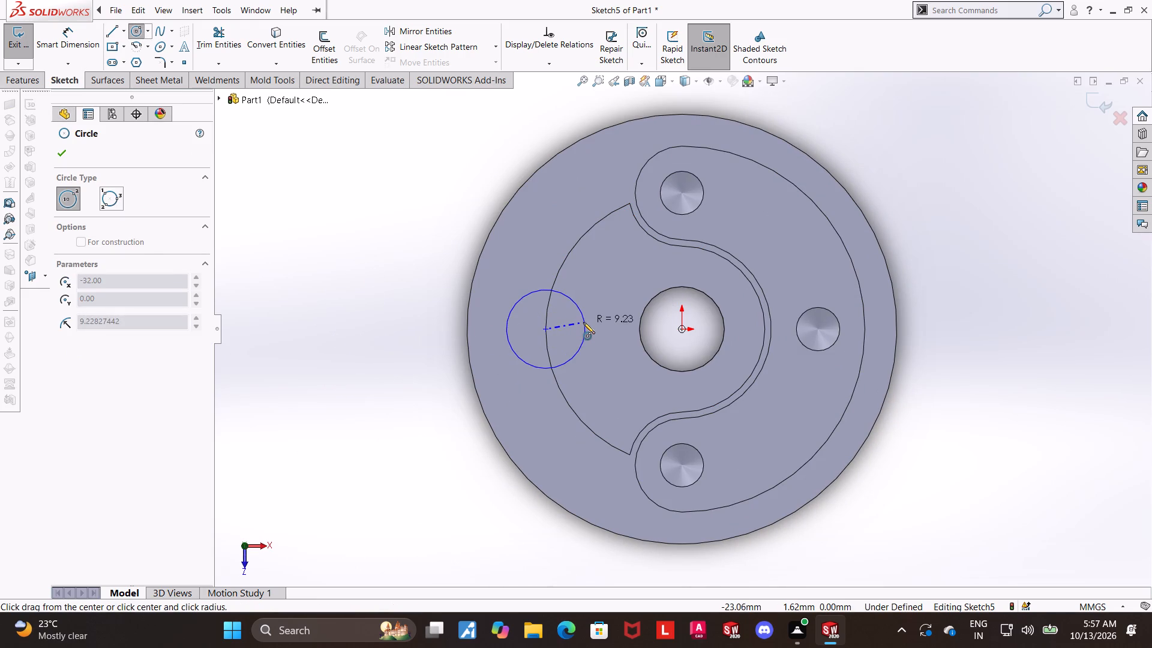
pyautogui.click(583, 322)
pyautogui.press('Escape')
pyautogui.press('Escape')
# Dimension the circle on the R32 arc with a 15 mm diameter.
pyautogui.click(74, 43)
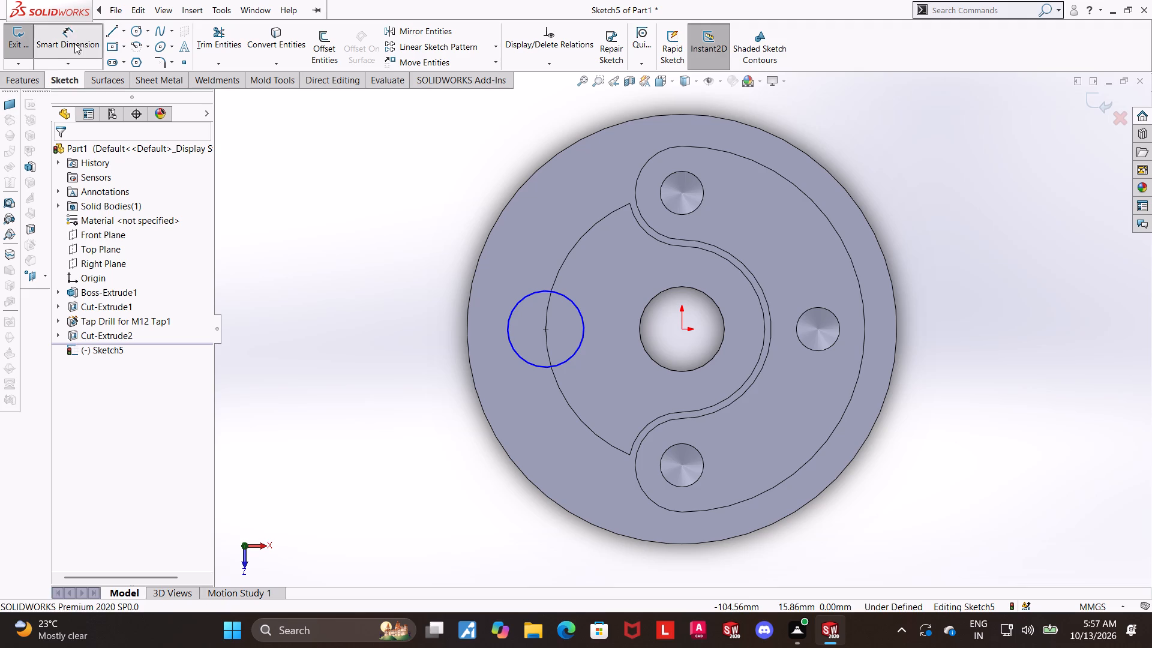
pyautogui.click(524, 301)
pyautogui.click(521, 275)
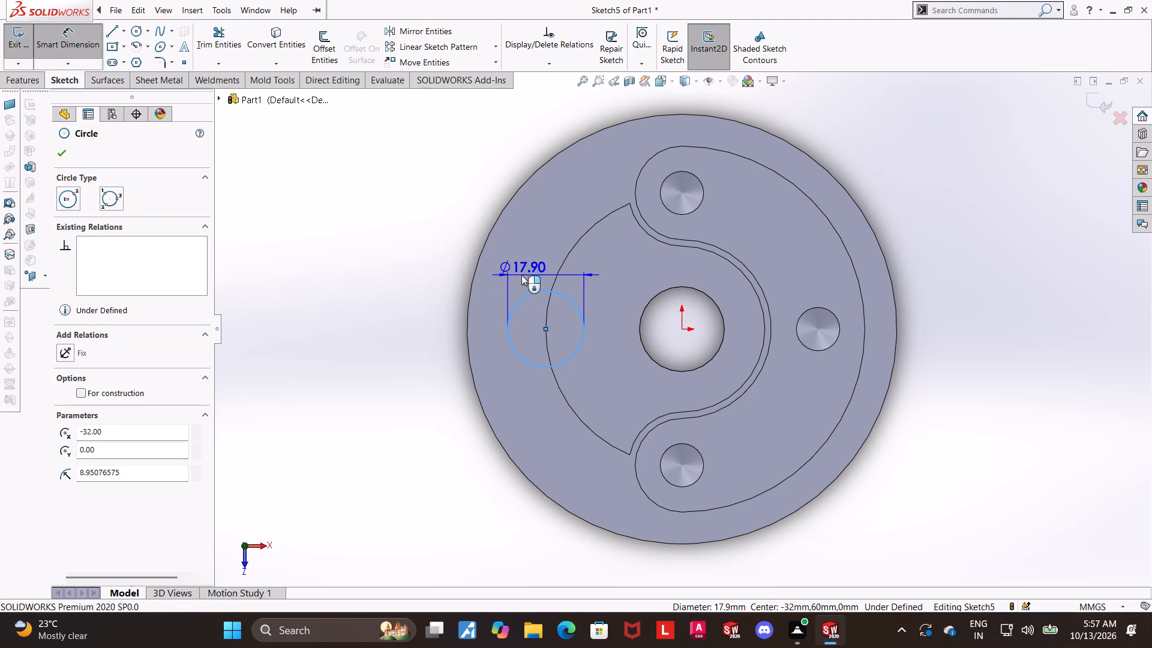
pyautogui.write('15')
pyautogui.press('Return')
pyautogui.press('Escape')
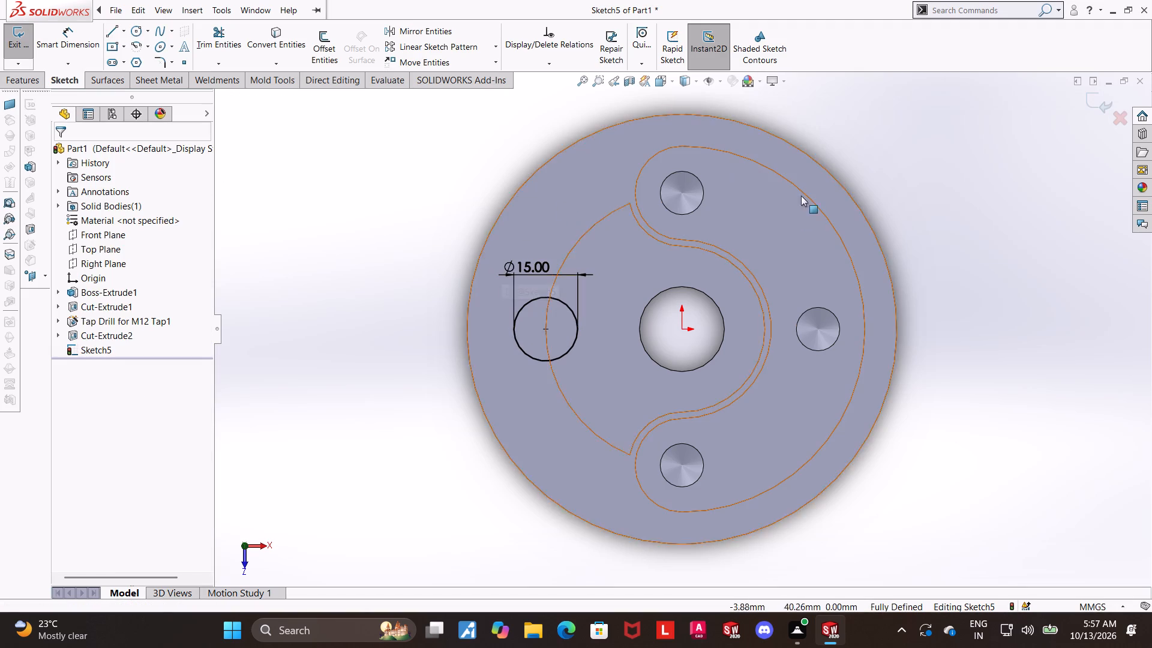
# Exit the sketch and cut-extrude the 15 mm circle with the Through All end condition.
pyautogui.scroll(1, 823, 349)
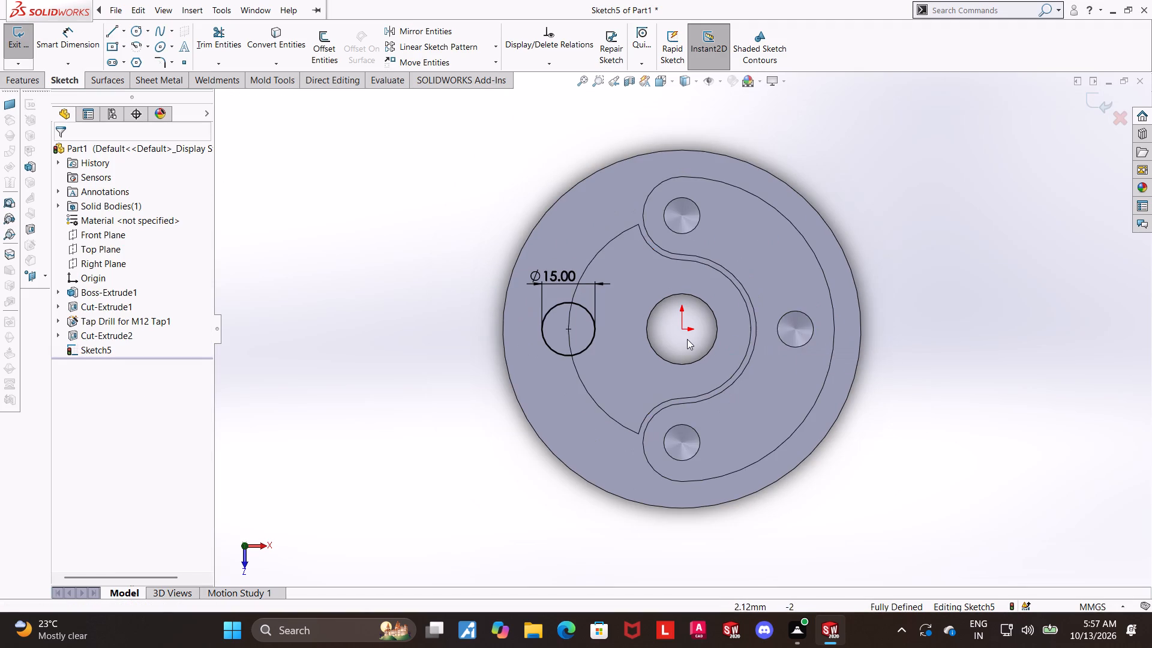
pyautogui.scroll(-1, 687, 339)
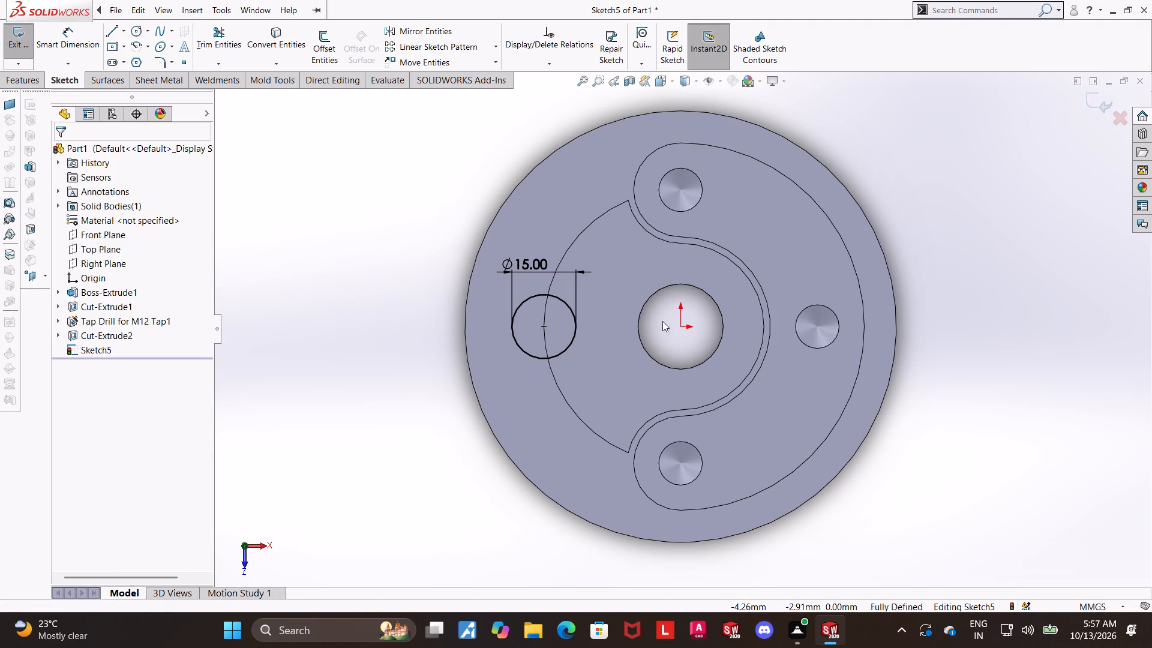
pyautogui.scroll(1, 547, 317)
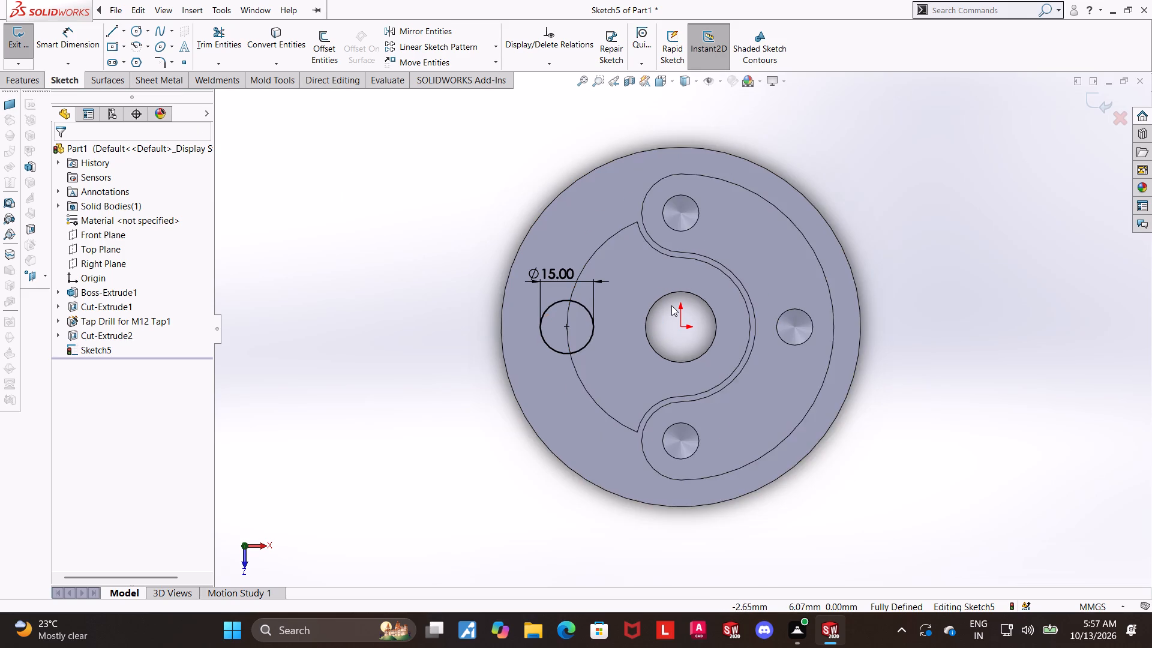
pyautogui.scroll(-1, 671, 305)
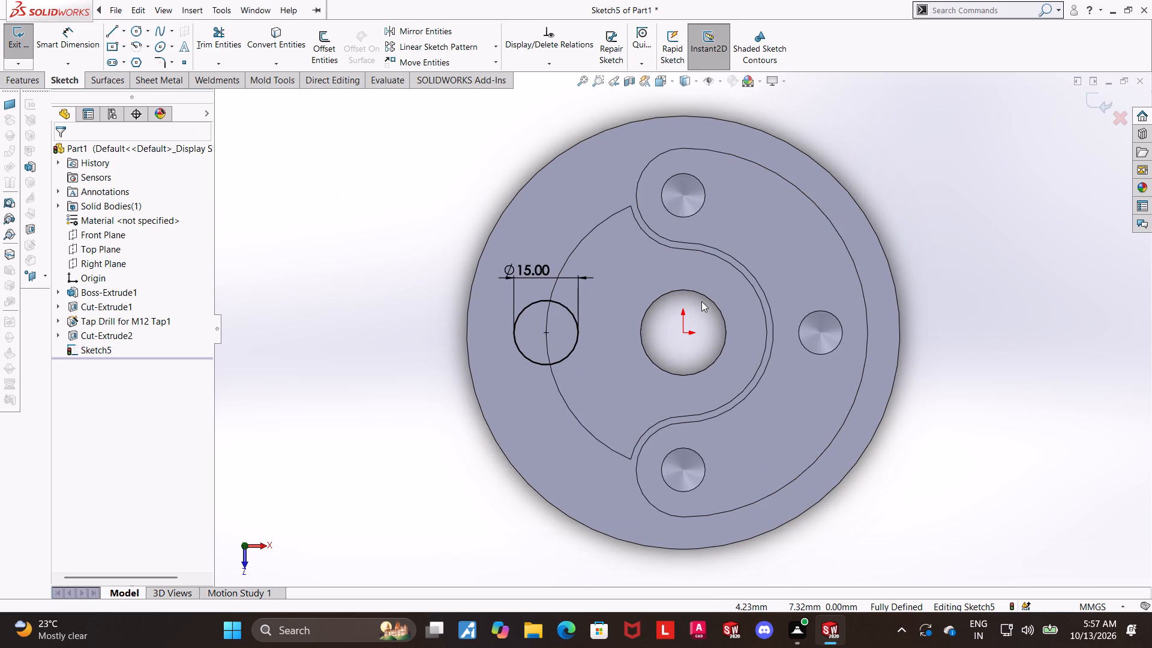
pyautogui.click(1095, 98)
pyautogui.moveTo(785, 531); pyautogui.dragTo(785, 412, button='middle')
pyautogui.scroll(1, 784, 406)
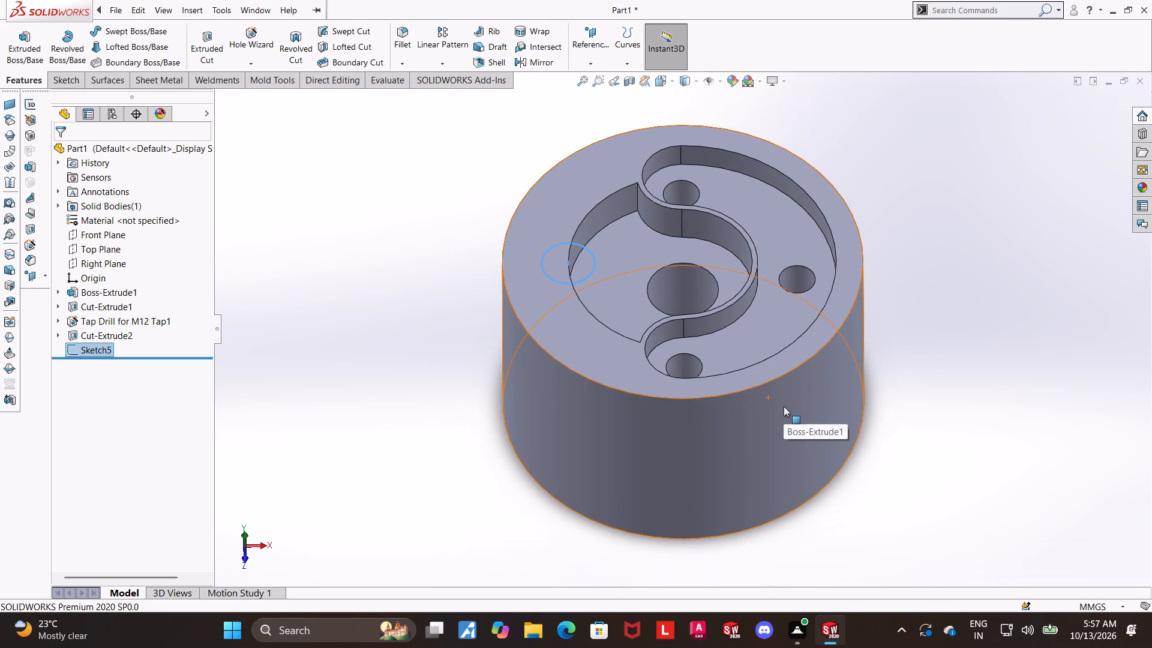
pyautogui.scroll(-1, 784, 406)
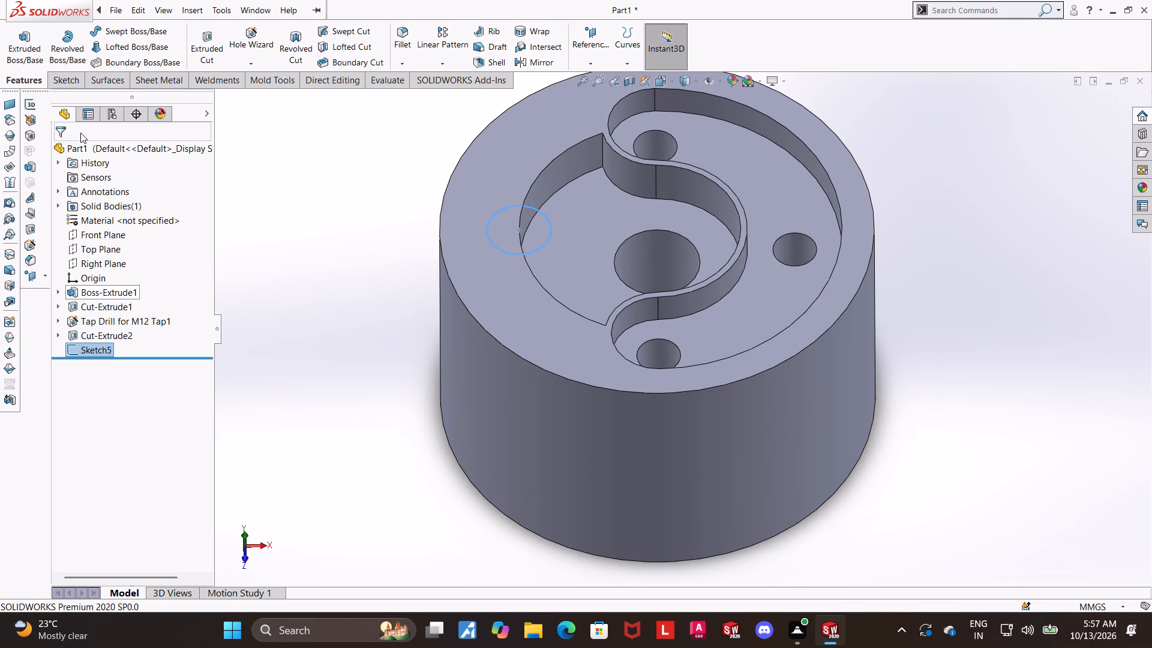
pyautogui.click(205, 46)
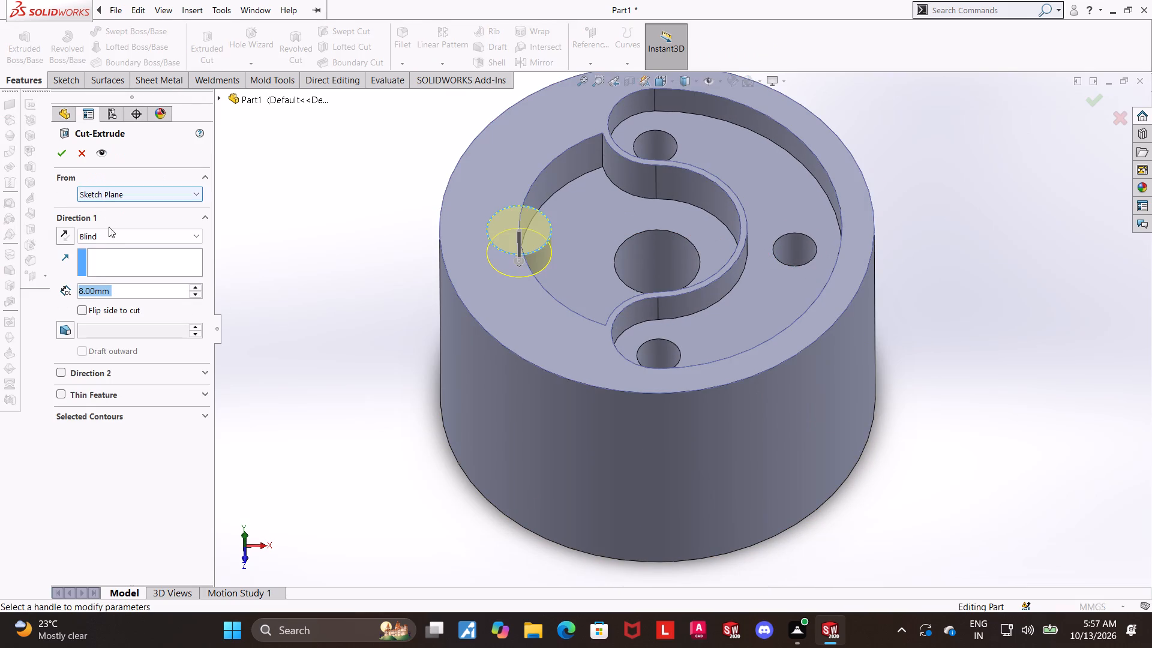
pyautogui.click(109, 232)
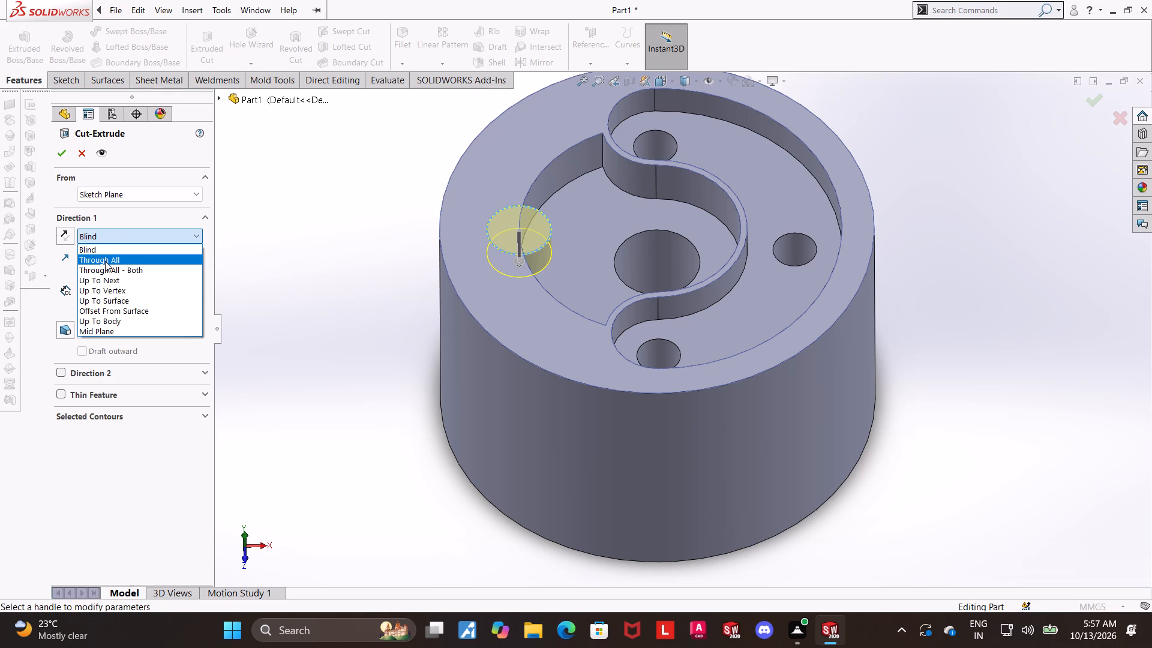
pyautogui.click(105, 261)
pyautogui.click(62, 154)
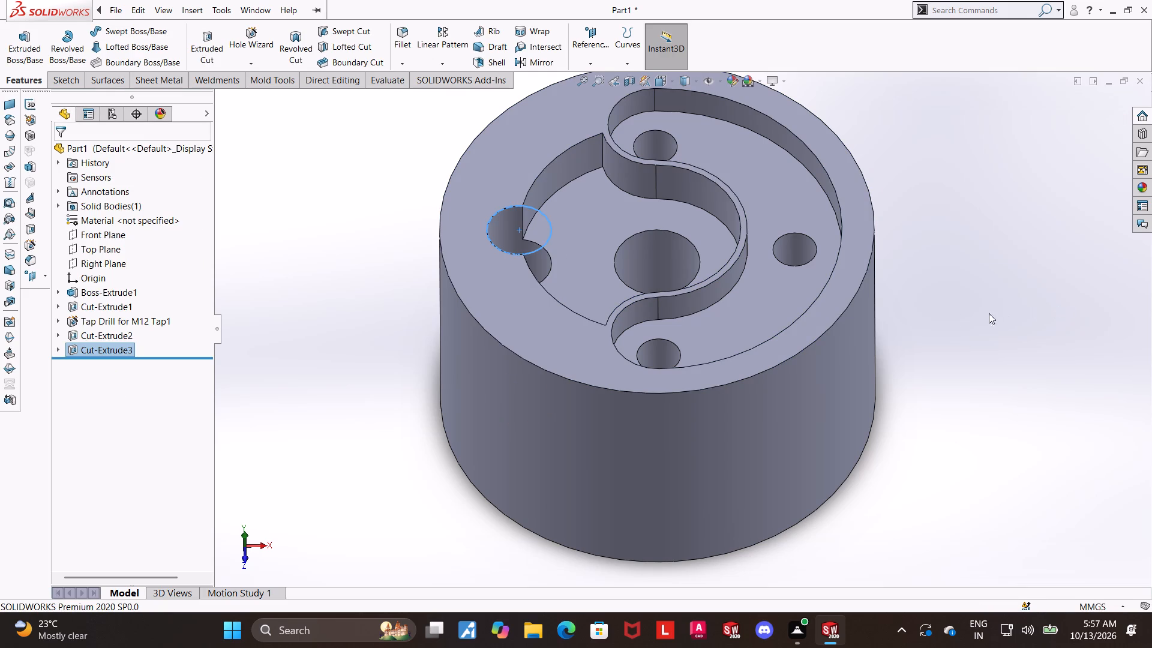
pyautogui.click(949, 316)
# Edit the 15 mm circle's cut and change its end condition to Up To Surface, ending at the pocket floor around the centre hole.
pyautogui.moveTo(702, 306); pyautogui.dragTo(757, 202, button='middle')
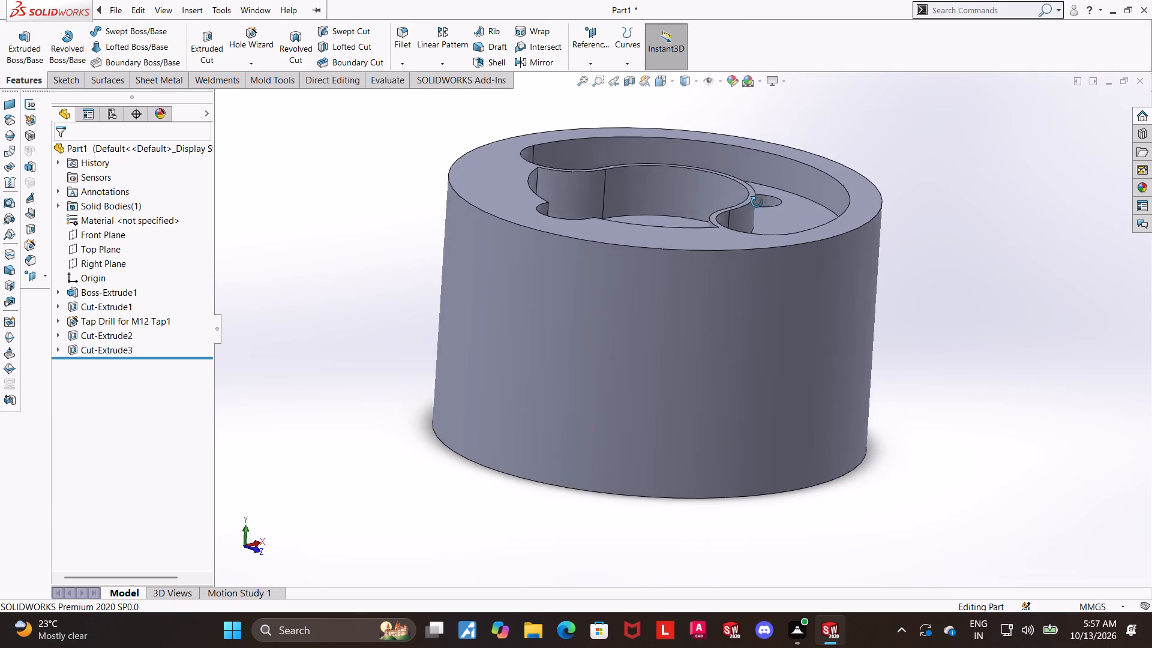
pyautogui.moveTo(757, 202); pyautogui.dragTo(740, 320, button='middle')
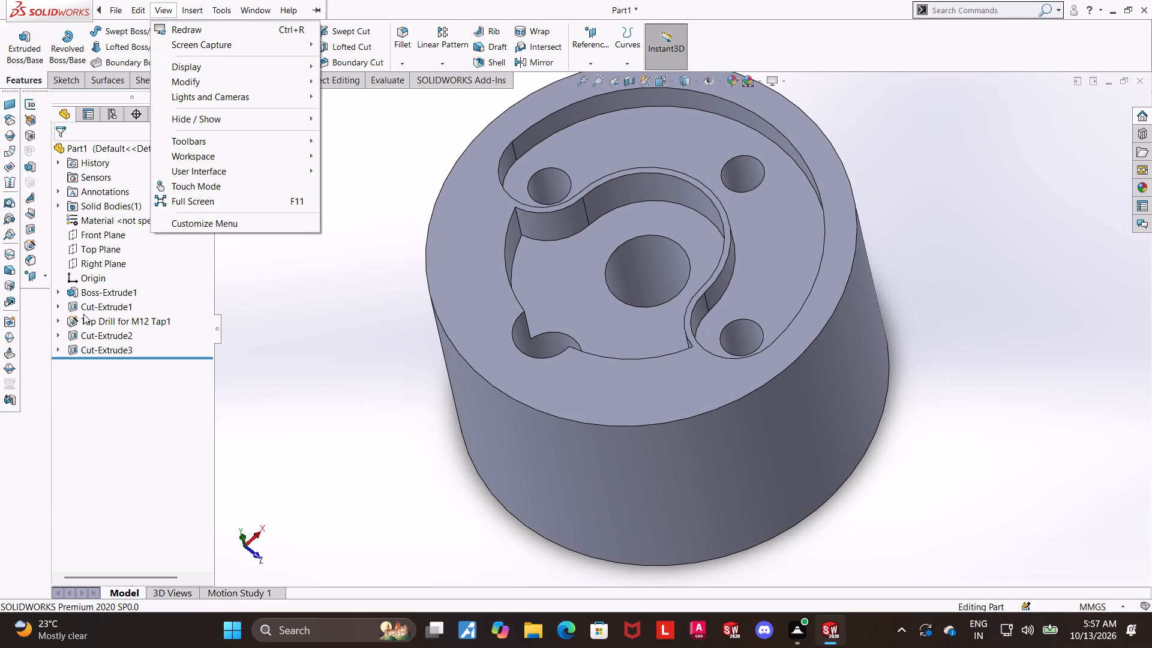
pyautogui.doubleClick(101, 356)
pyautogui.click(100, 349)
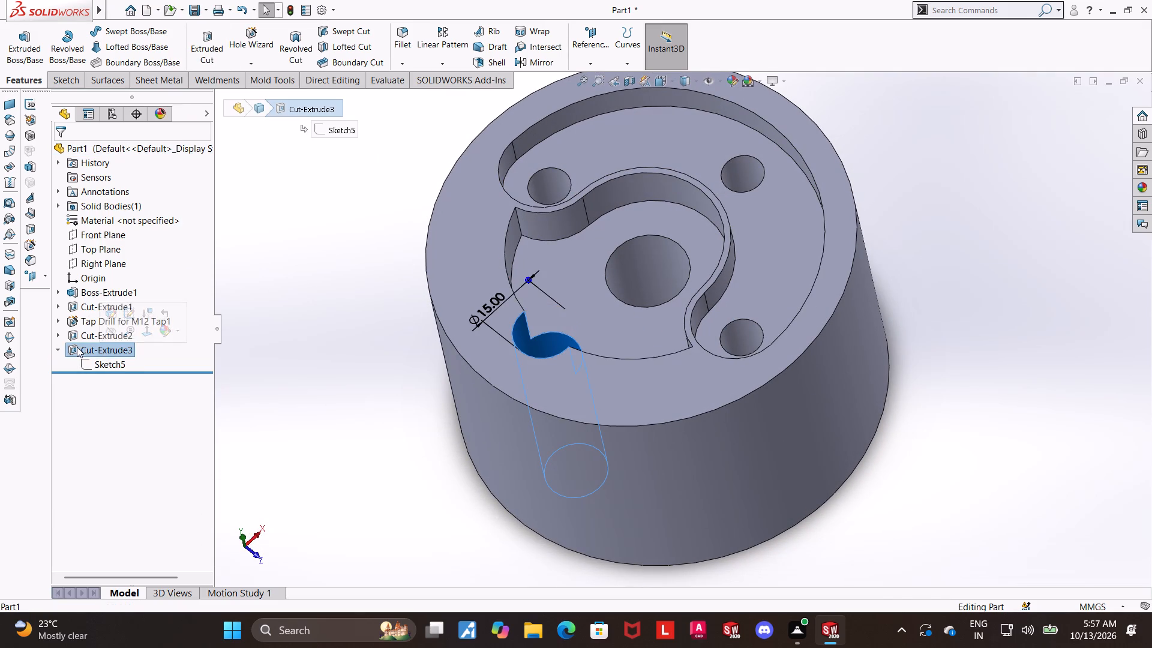
pyautogui.click(91, 347)
pyautogui.click(103, 307)
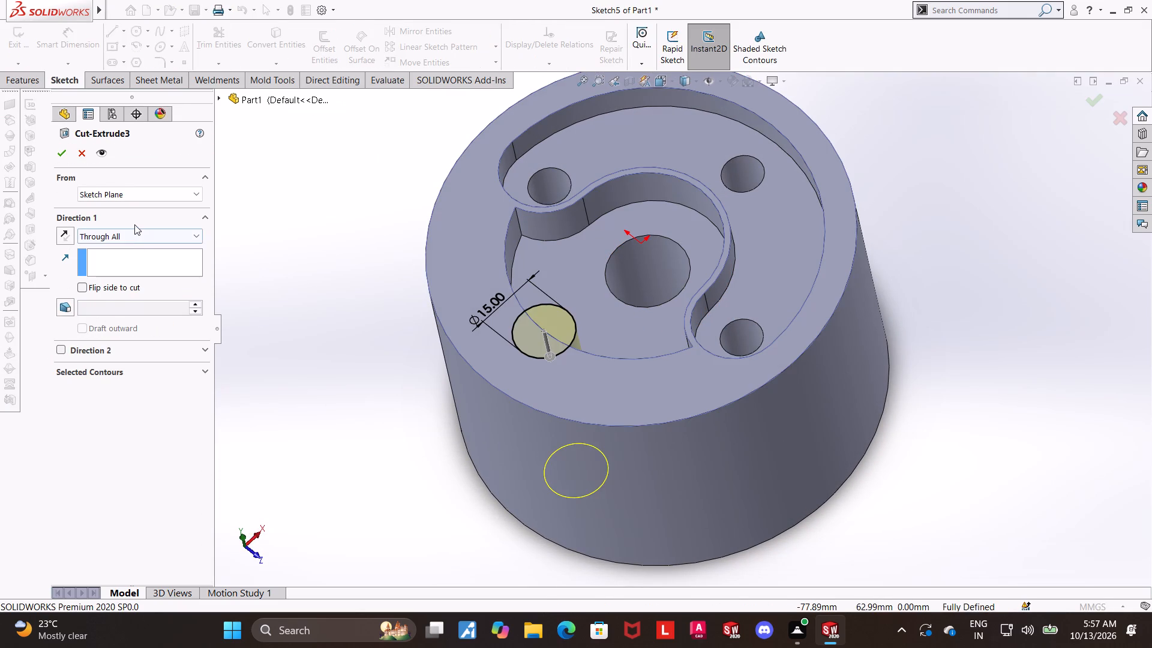
pyautogui.click(134, 224)
pyautogui.click(134, 234)
pyautogui.click(125, 298)
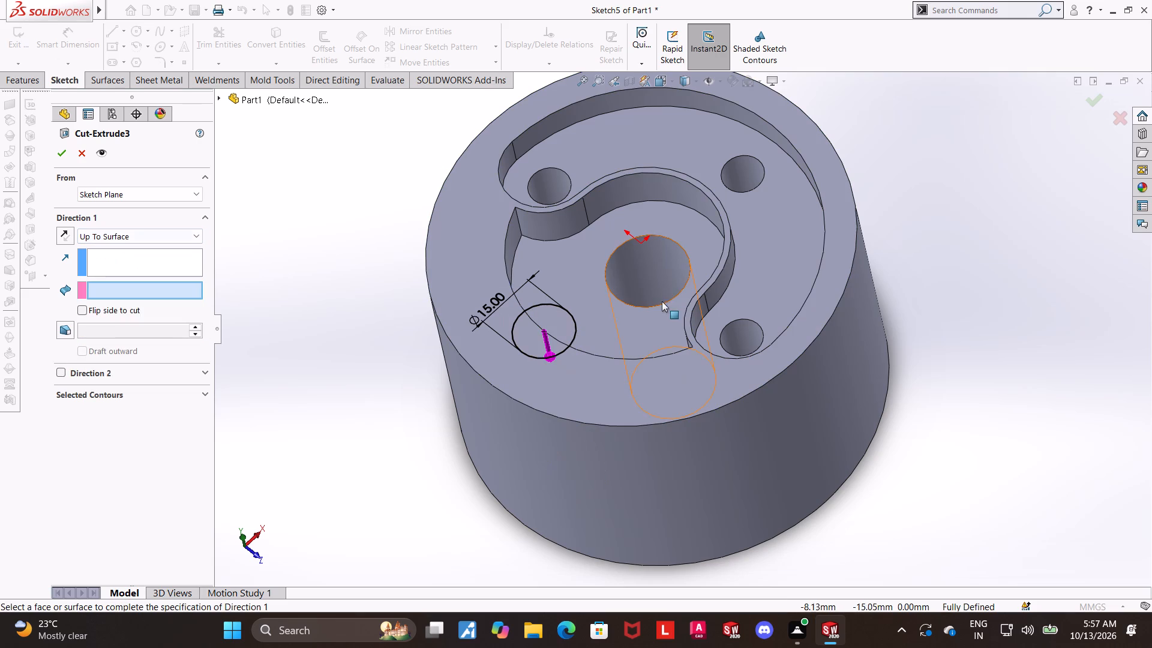
pyautogui.click(601, 329)
pyautogui.click(64, 159)
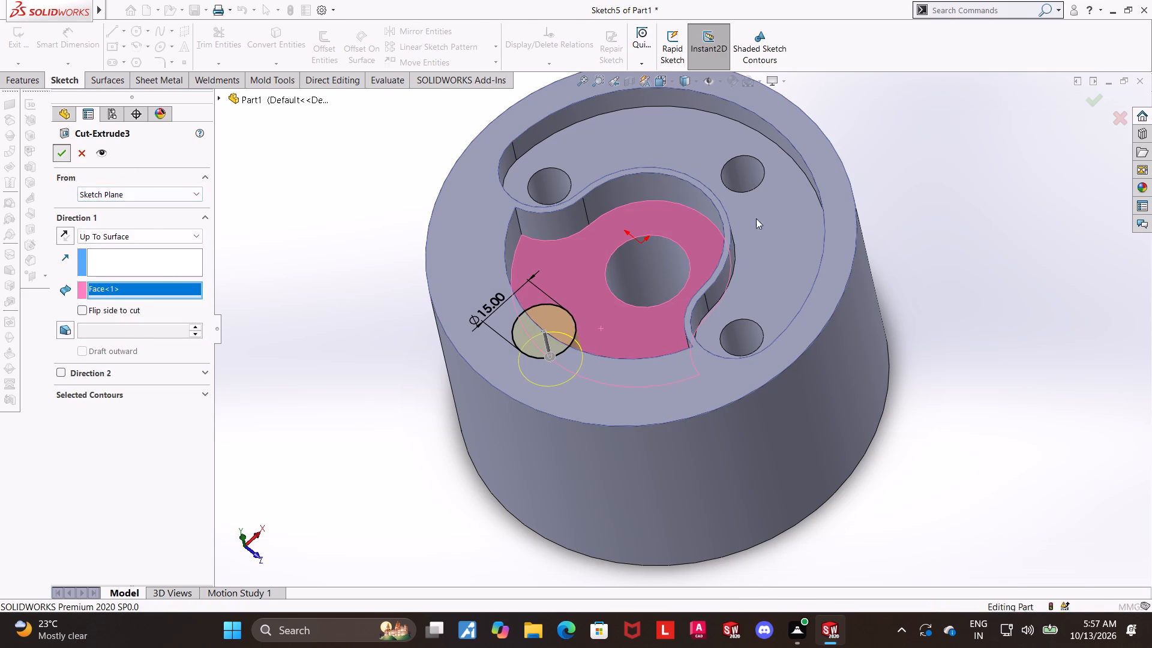
# Inspect the modified 15 mm edge cut and the whole part from several angles, including the isometric view.
pyautogui.moveTo(862, 225); pyautogui.dragTo(849, 288, button='middle')
pyautogui.scroll(4, 849, 288)
pyautogui.moveTo(851, 254); pyautogui.dragTo(863, 184, button='middle')
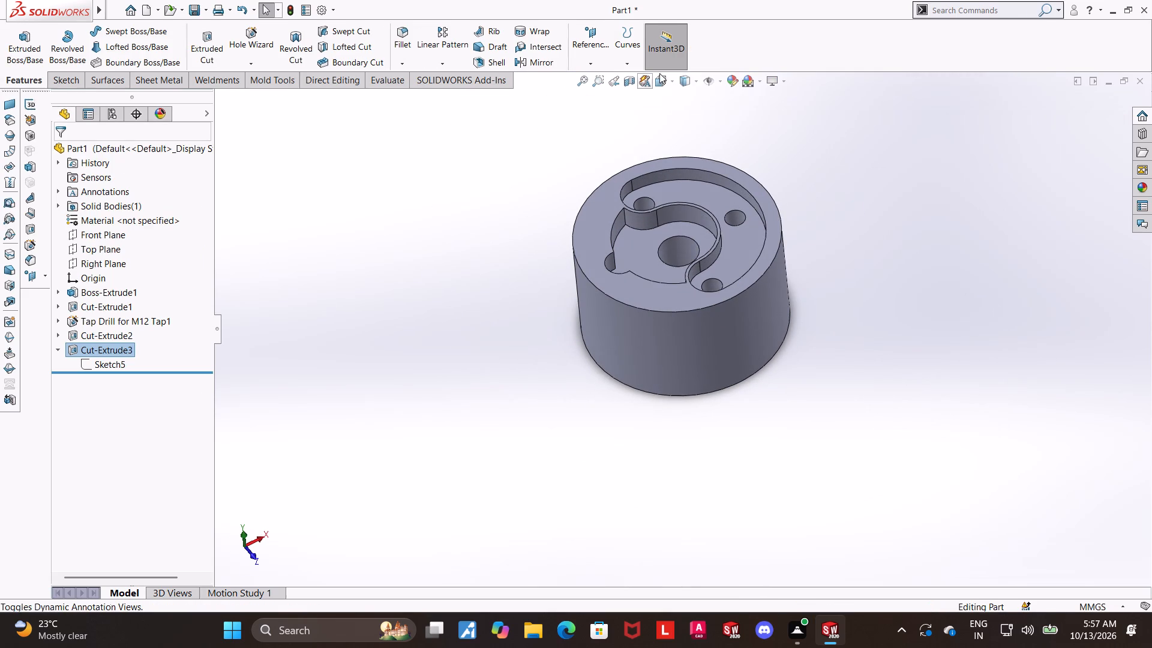
pyautogui.hotkey('ctrl', '7')
pyautogui.scroll(3, 781, 359)
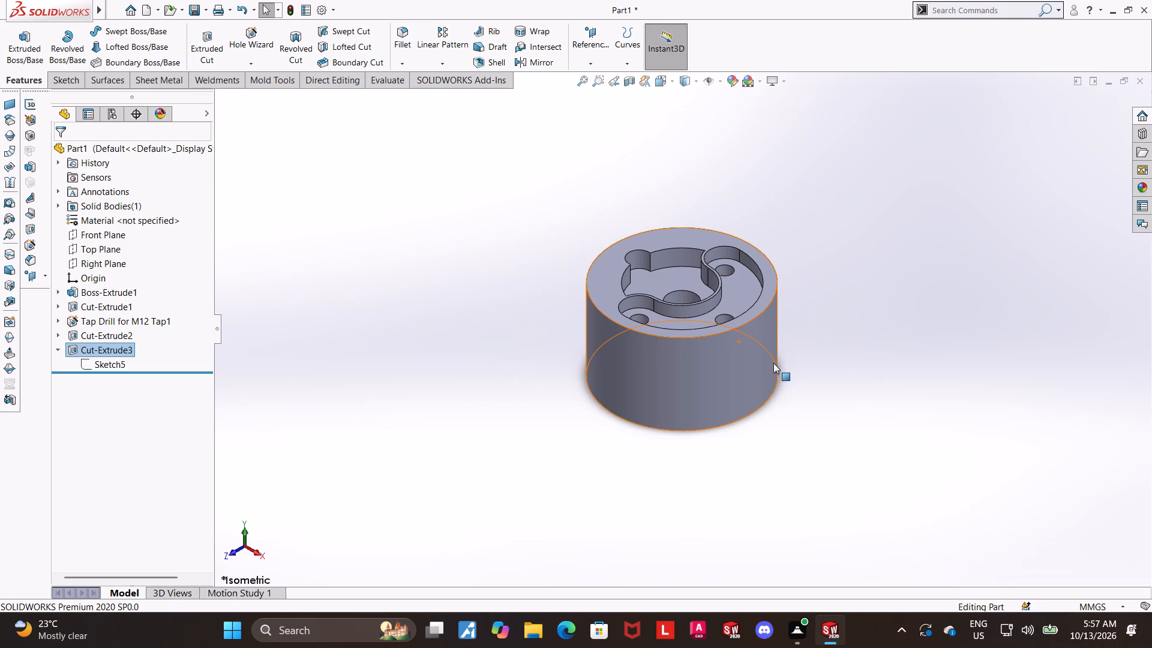
pyautogui.click(750, 429)
pyautogui.moveTo(665, 472); pyautogui.dragTo(816, 422, button='middle')
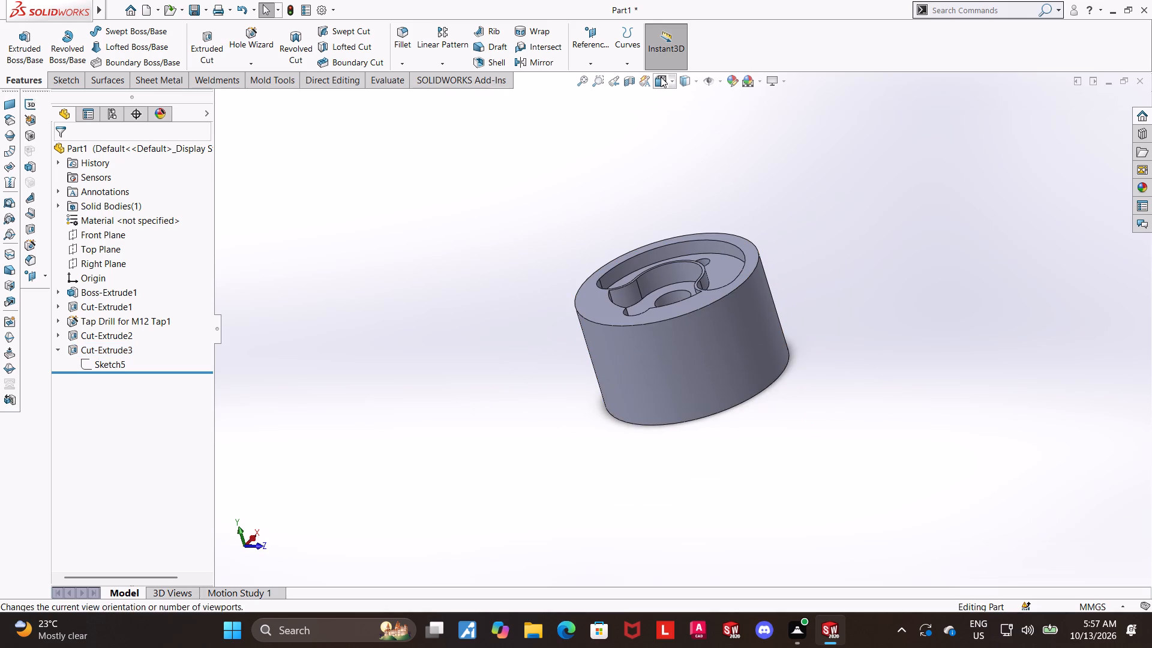
pyautogui.click(661, 77)
pyautogui.click(540, 363)
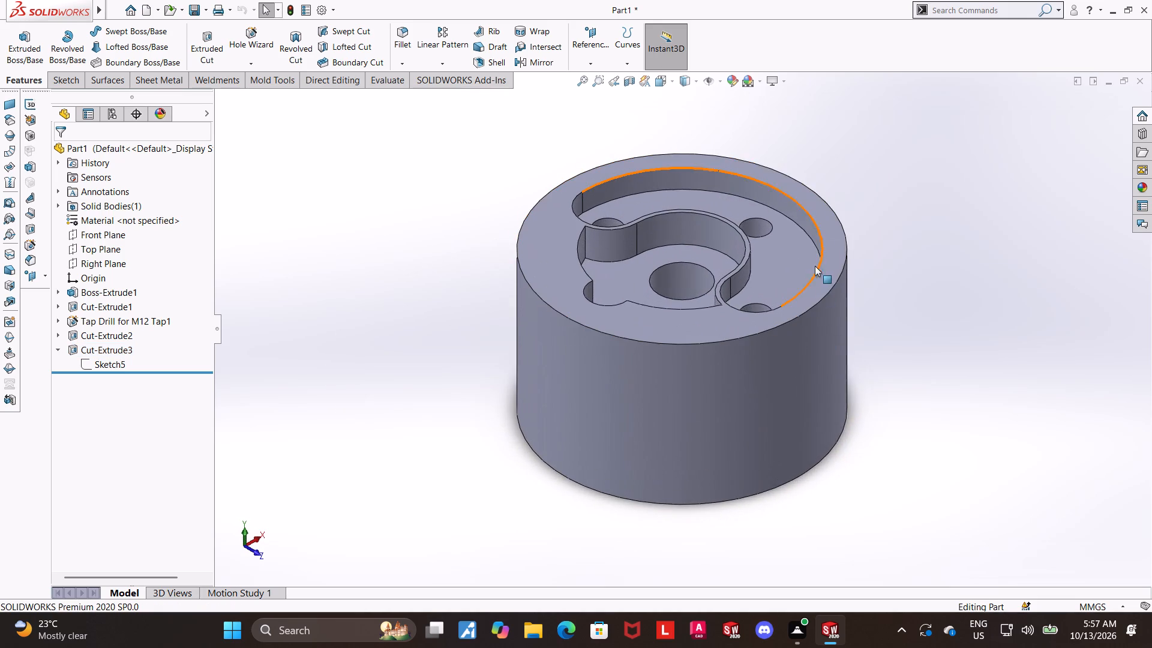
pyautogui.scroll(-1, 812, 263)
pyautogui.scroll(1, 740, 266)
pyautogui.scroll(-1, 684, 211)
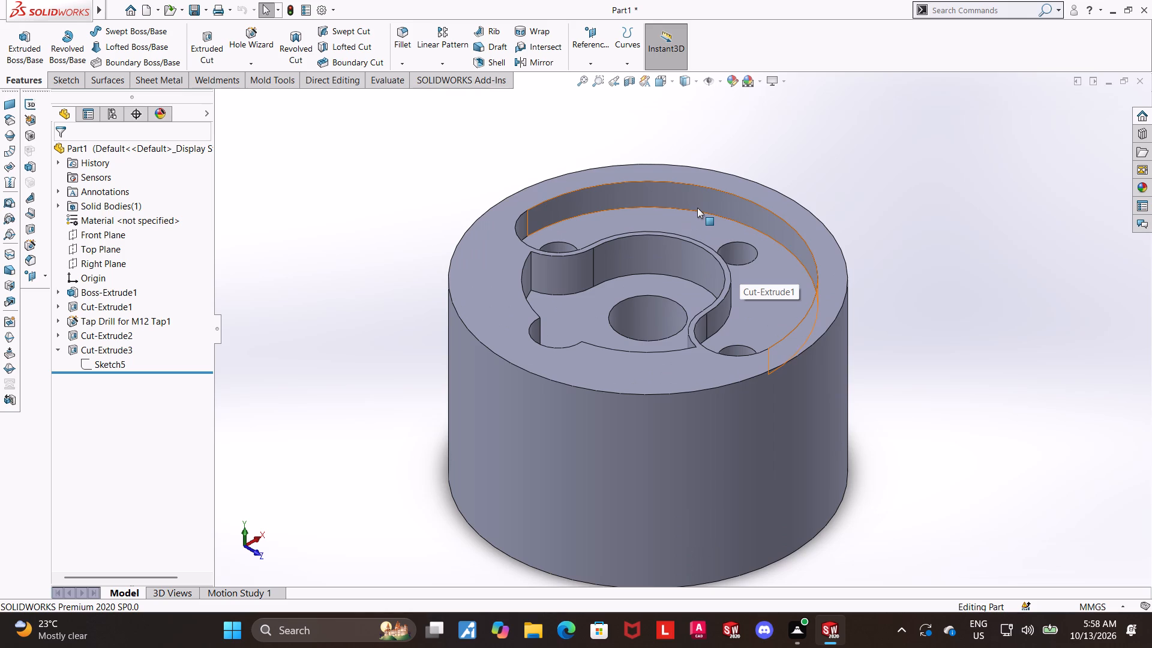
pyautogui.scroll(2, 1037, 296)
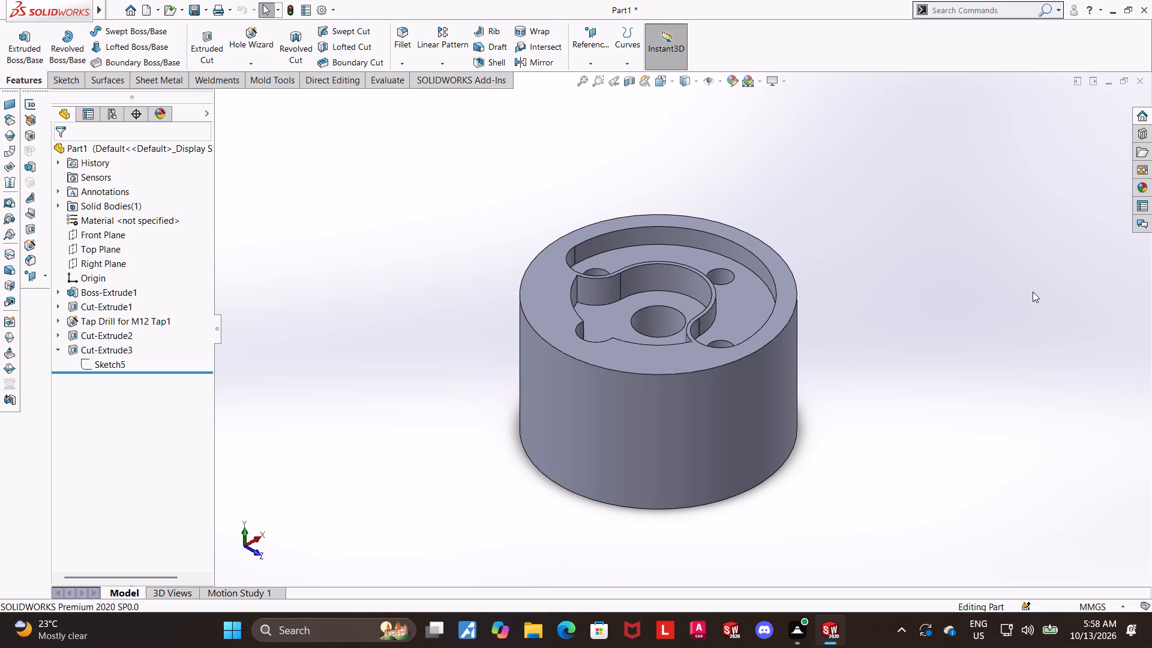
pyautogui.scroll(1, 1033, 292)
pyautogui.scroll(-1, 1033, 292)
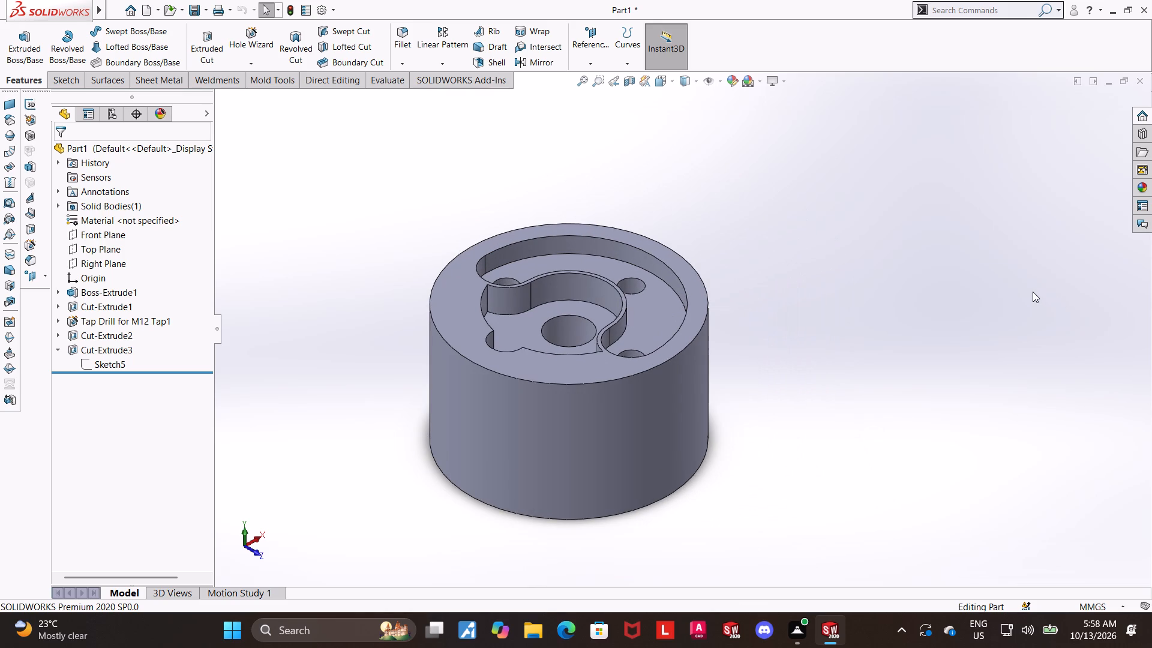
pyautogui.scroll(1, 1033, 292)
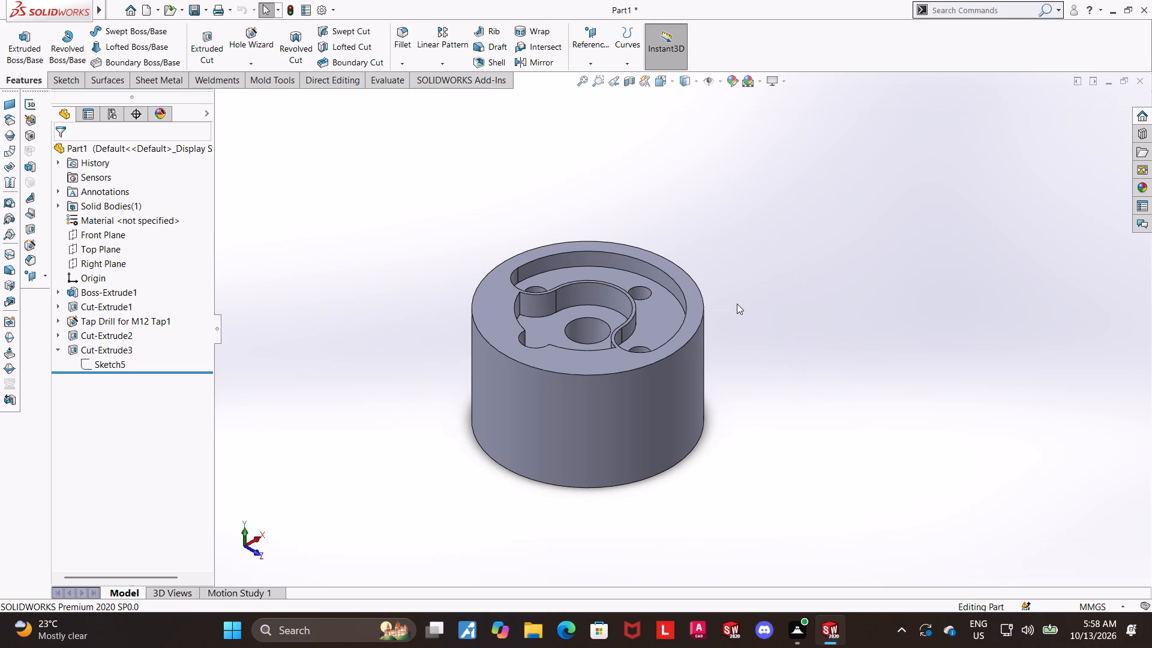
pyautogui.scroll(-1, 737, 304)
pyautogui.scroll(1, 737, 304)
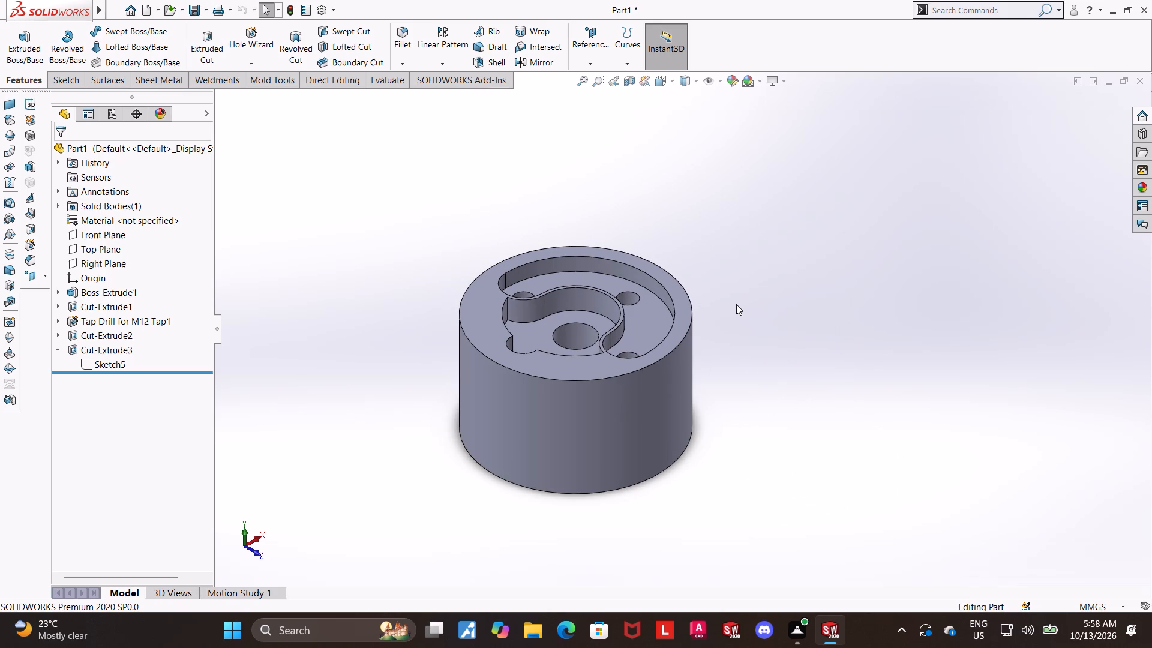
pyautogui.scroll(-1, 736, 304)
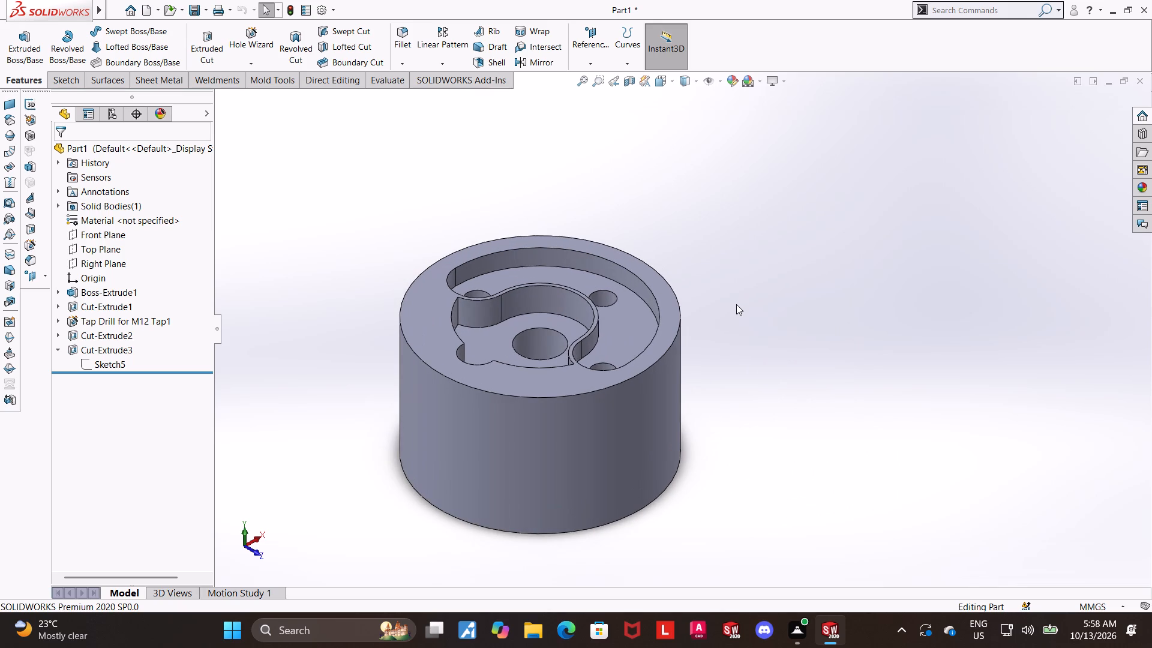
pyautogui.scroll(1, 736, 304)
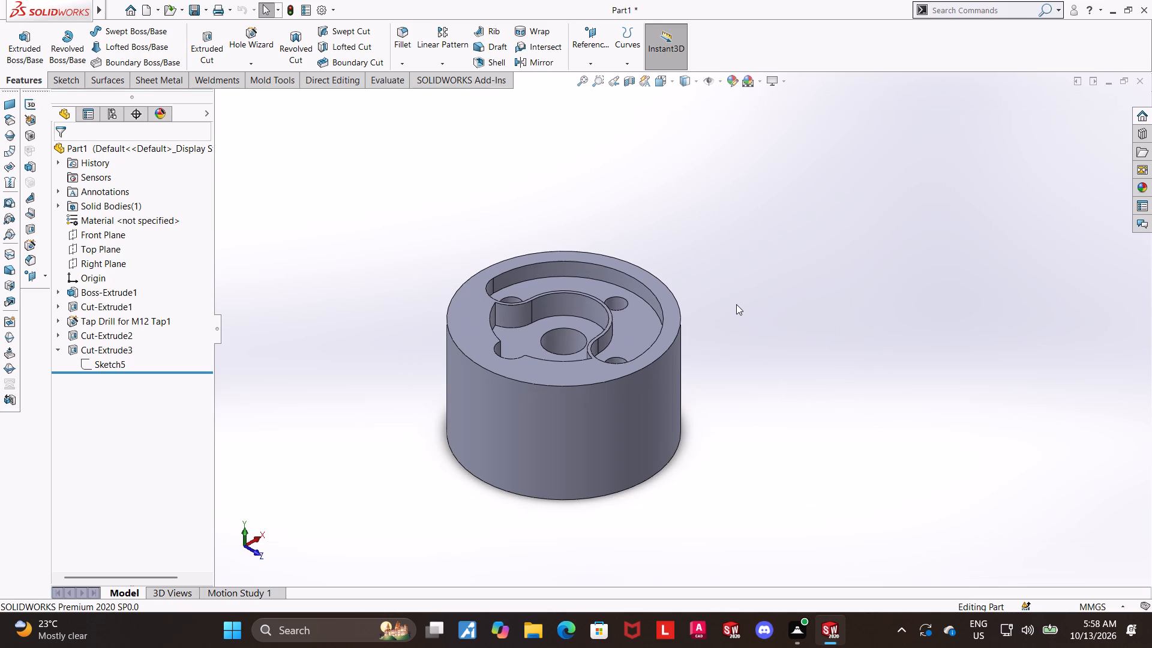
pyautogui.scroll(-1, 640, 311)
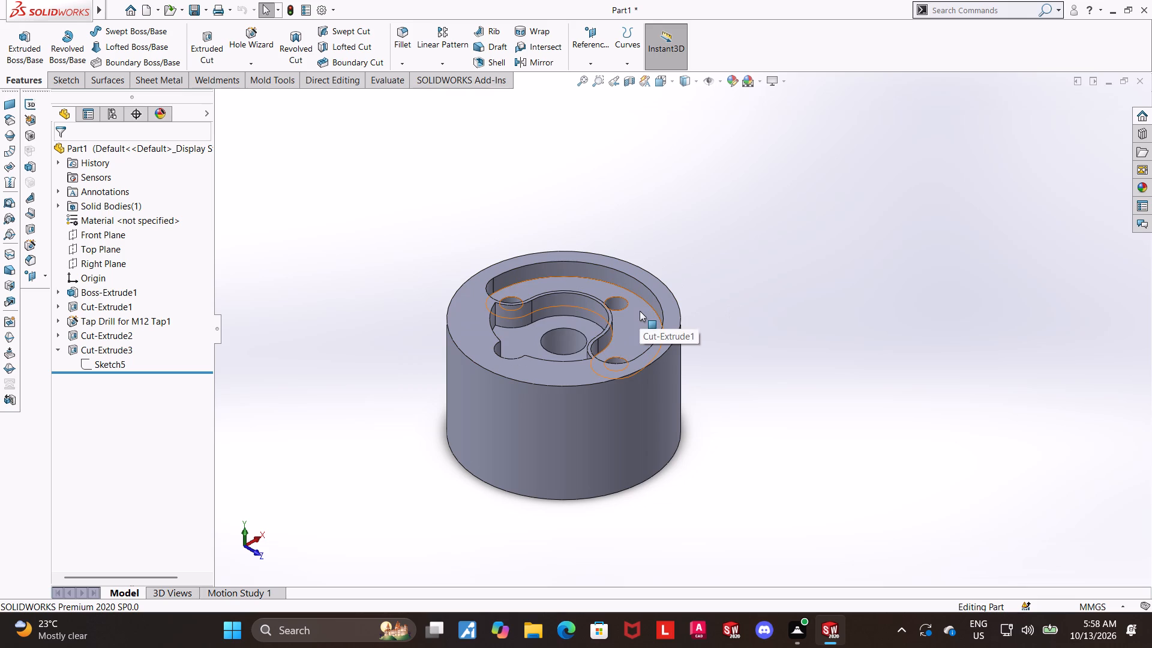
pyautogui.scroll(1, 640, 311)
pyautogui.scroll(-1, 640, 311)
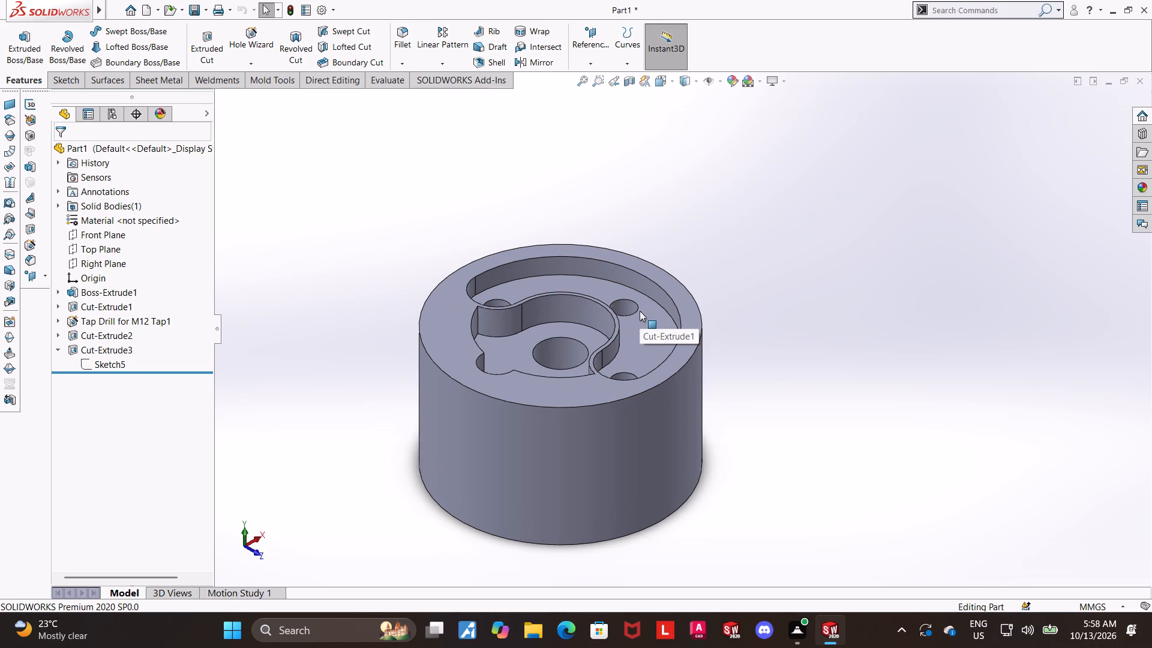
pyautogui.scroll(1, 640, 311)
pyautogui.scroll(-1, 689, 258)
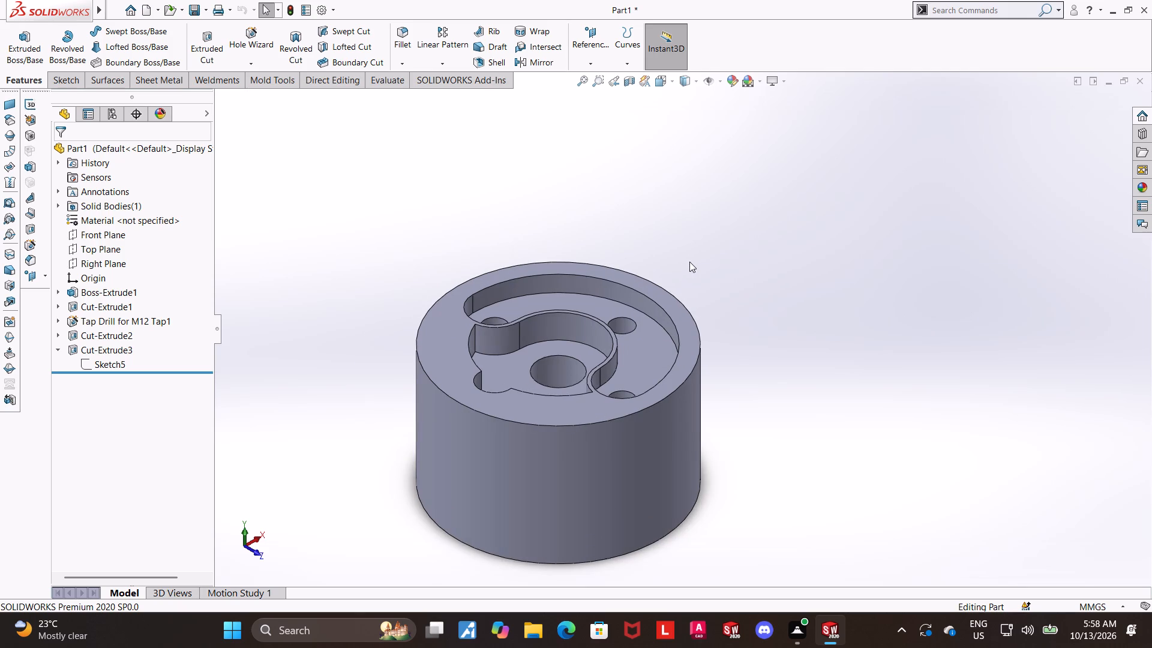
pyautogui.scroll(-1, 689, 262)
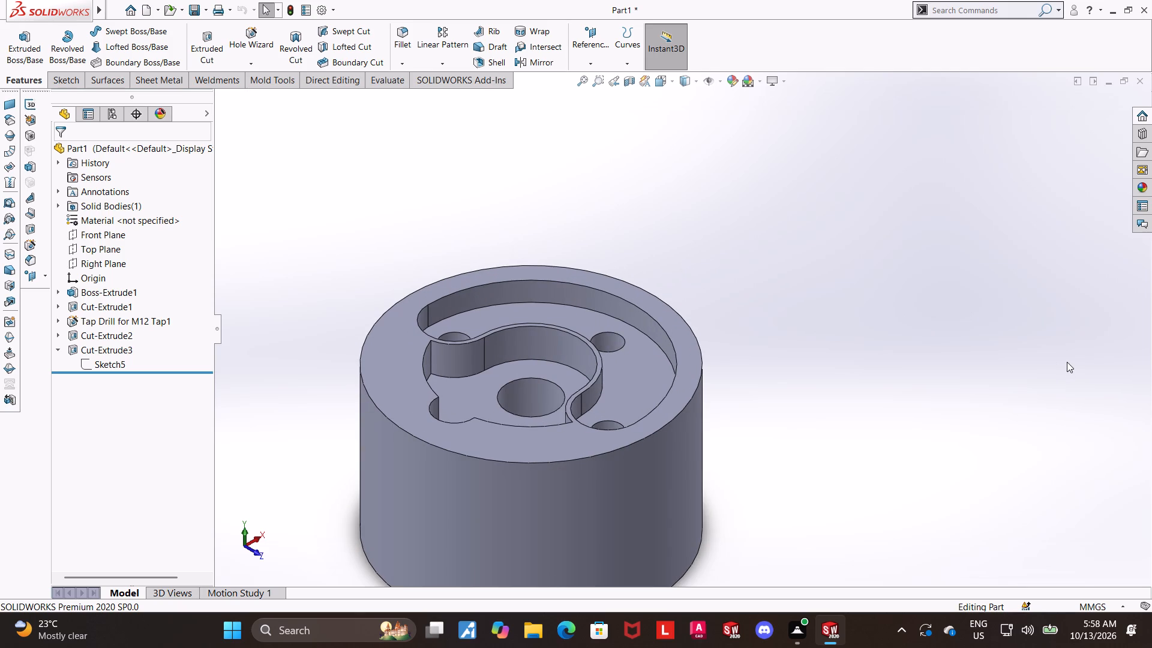
# Start a sketch on the cylinder's top face and draw a circle outside the body, centred about 184 mm from the origin along +X.
pyautogui.click(1115, 369)
pyautogui.scroll(2, 1114, 369)
pyautogui.moveTo(1033, 351); pyautogui.dragTo(1014, 358, button='middle')
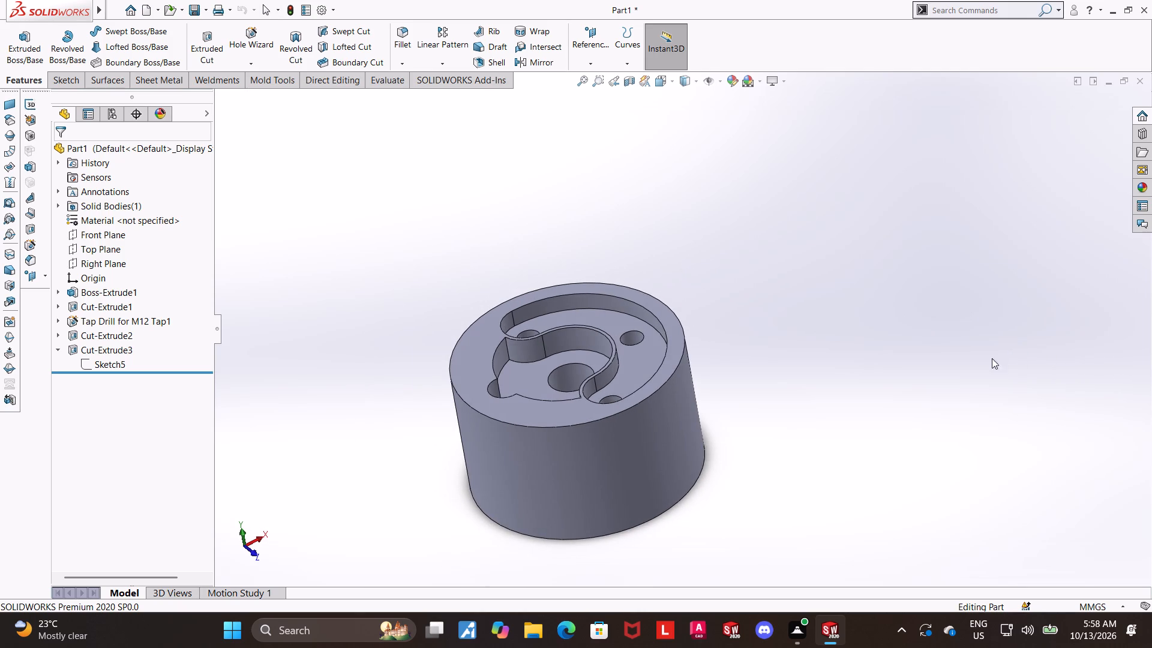
pyautogui.click(551, 420)
pyautogui.click(601, 387)
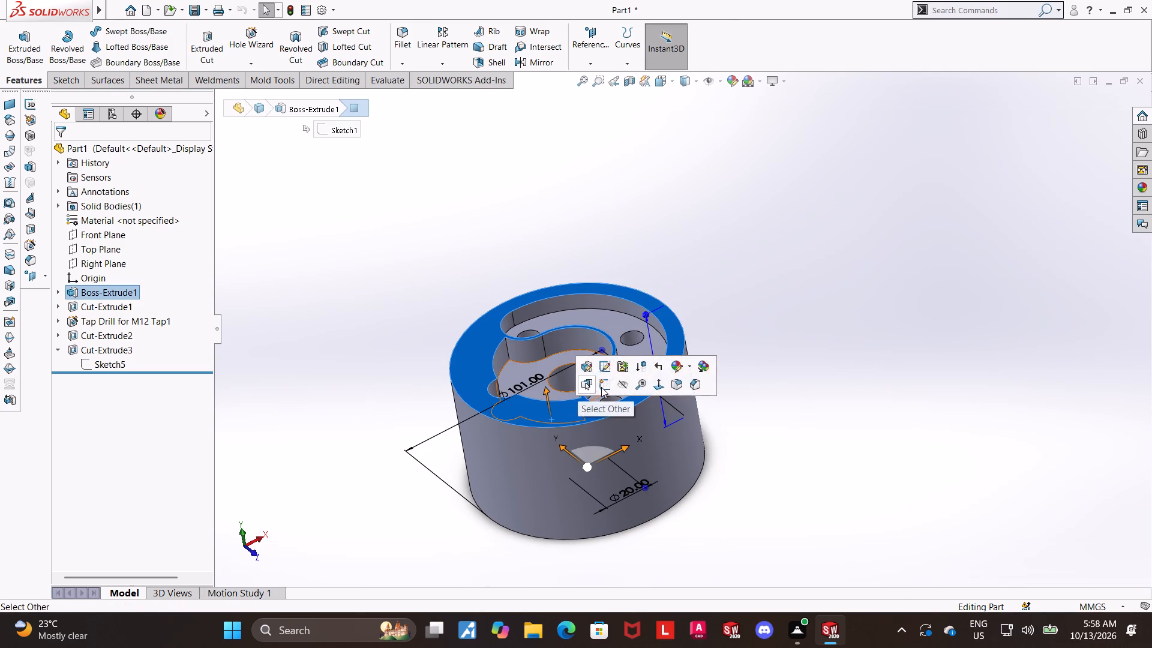
pyautogui.click(118, 379)
pyautogui.click(143, 367)
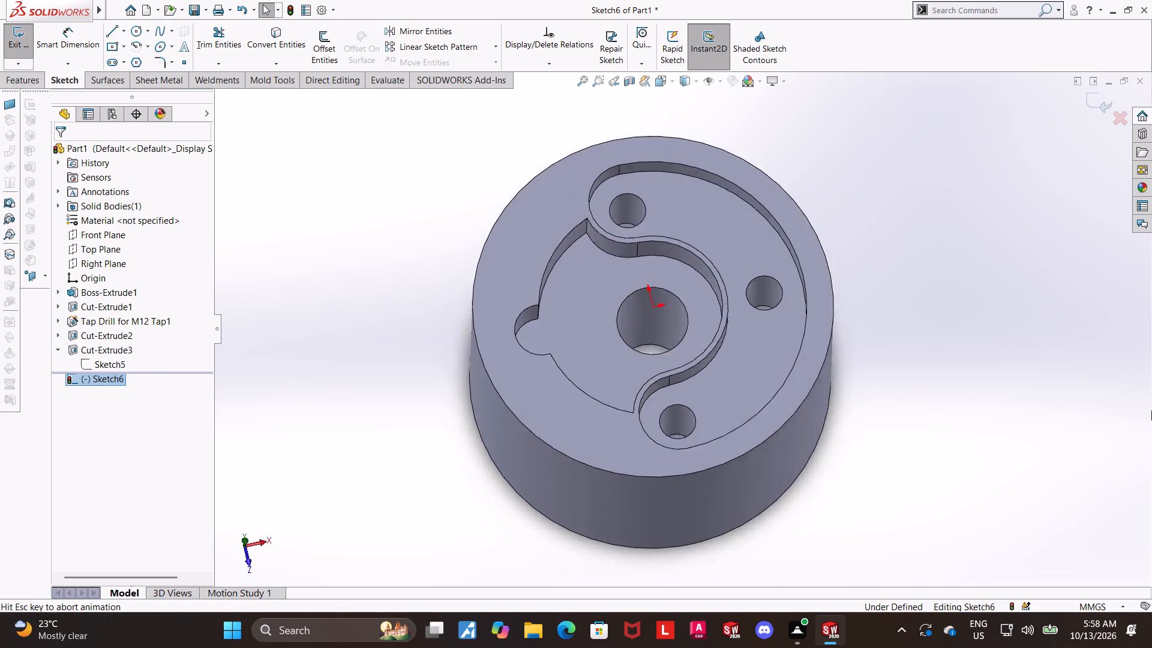
pyautogui.scroll(4, 1151, 407)
pyautogui.scroll(3, 1087, 340)
pyautogui.scroll(2, 999, 338)
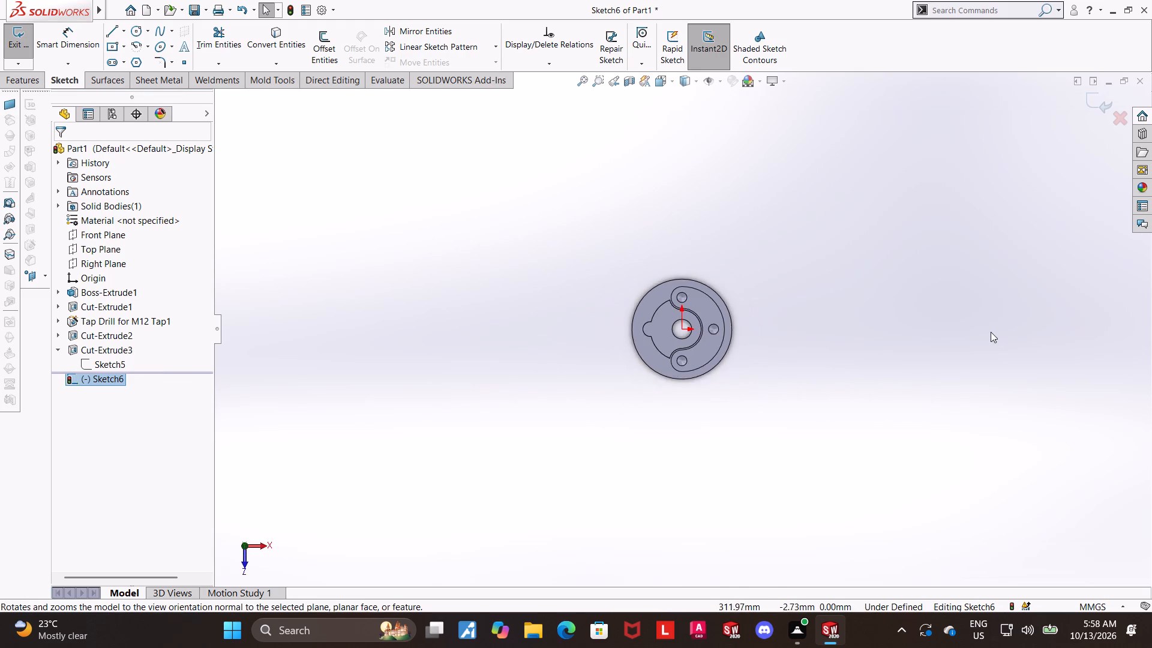
pyautogui.scroll(-3, 987, 332)
pyautogui.press('Escape')
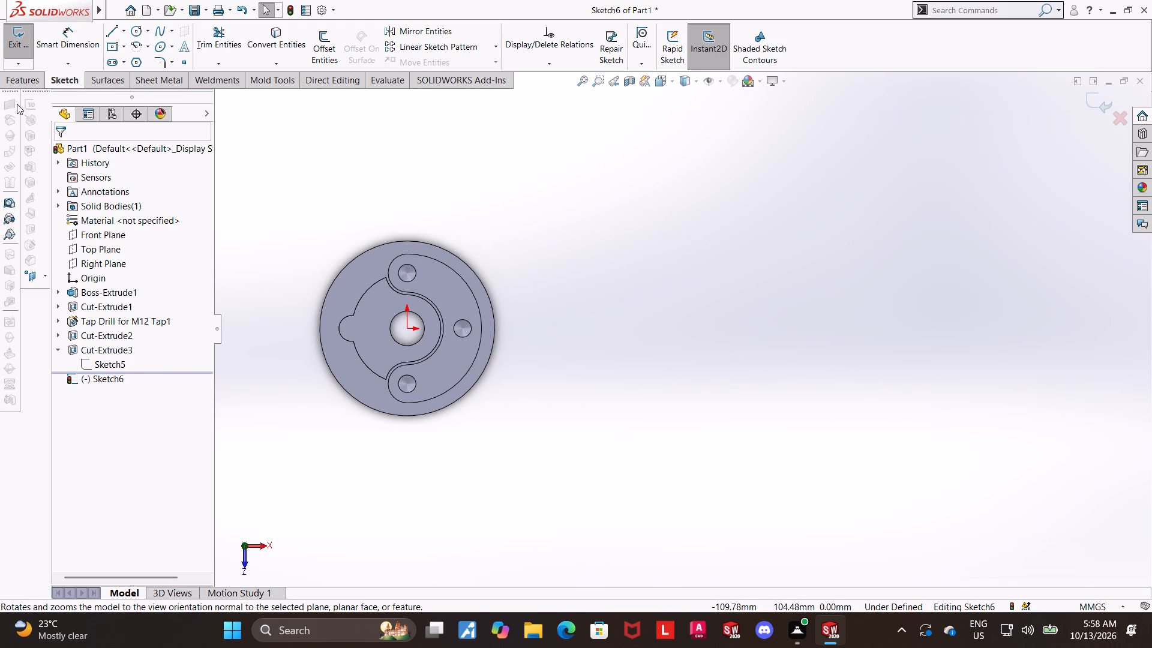
pyautogui.click(137, 34)
pyautogui.click(726, 328)
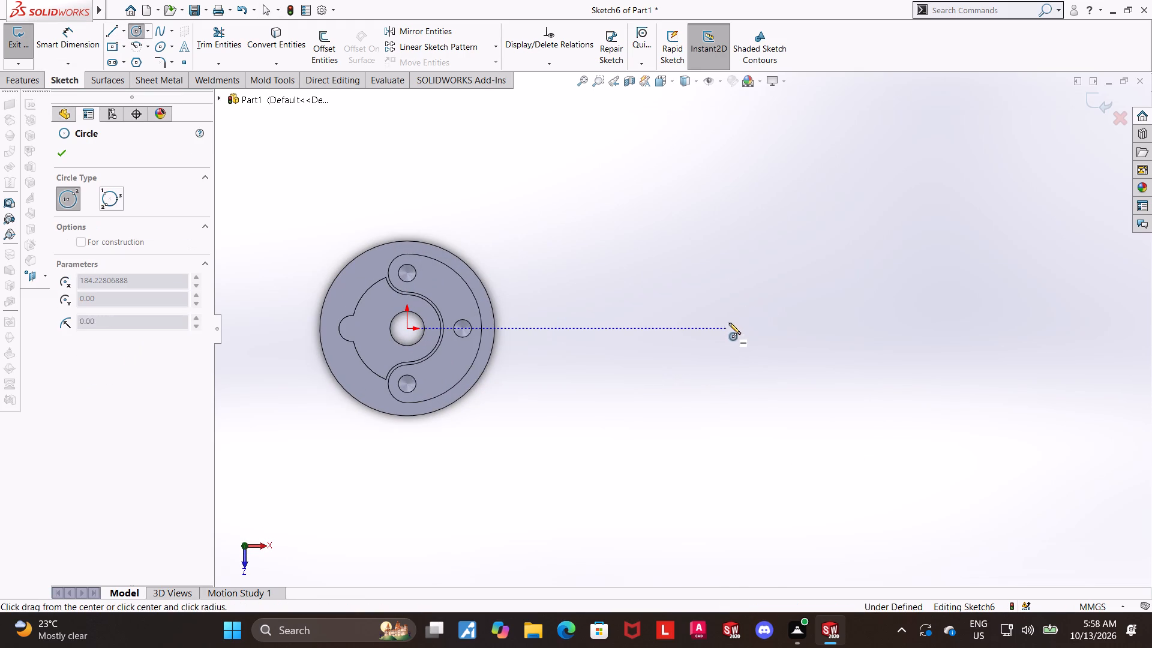
pyautogui.click(775, 277)
pyautogui.press('Escape')
pyautogui.press('Escape')
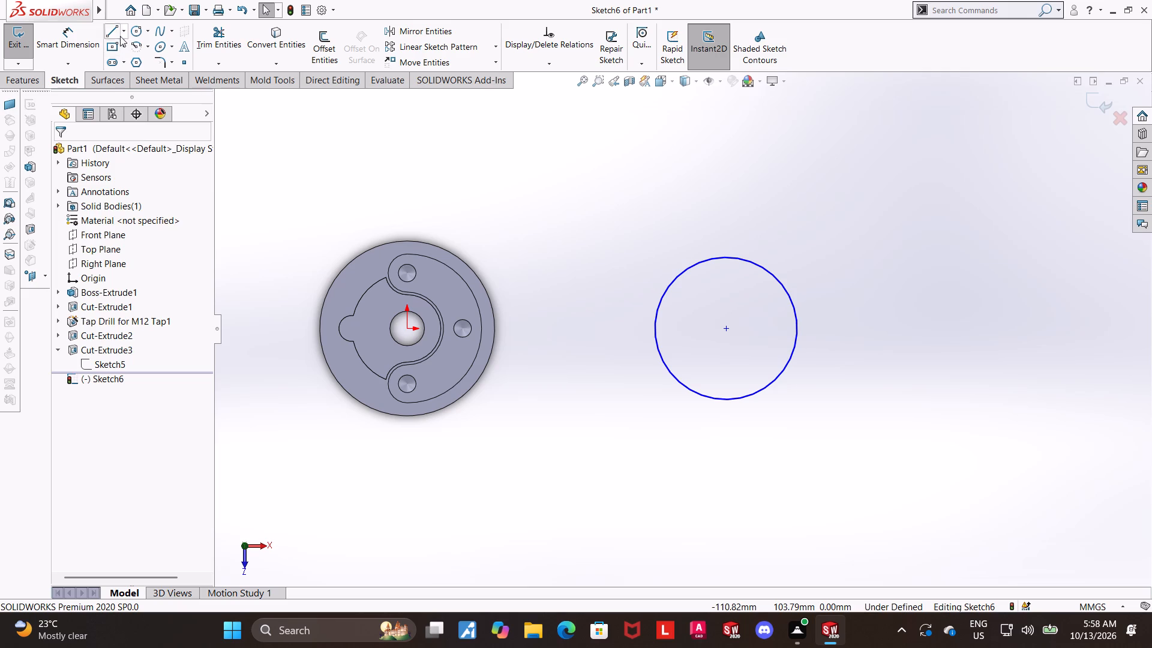
# Draw two lines, one on each side, joining the cylinder's outer edge to the outer circle.
pyautogui.click(118, 32)
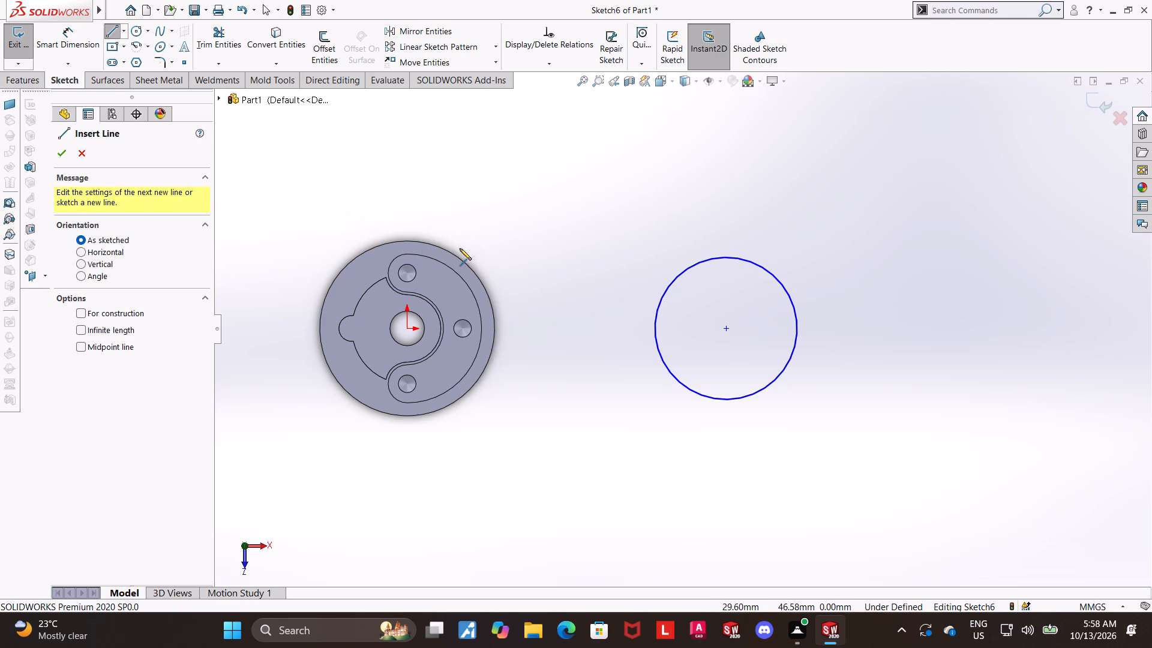
pyautogui.click(421, 242)
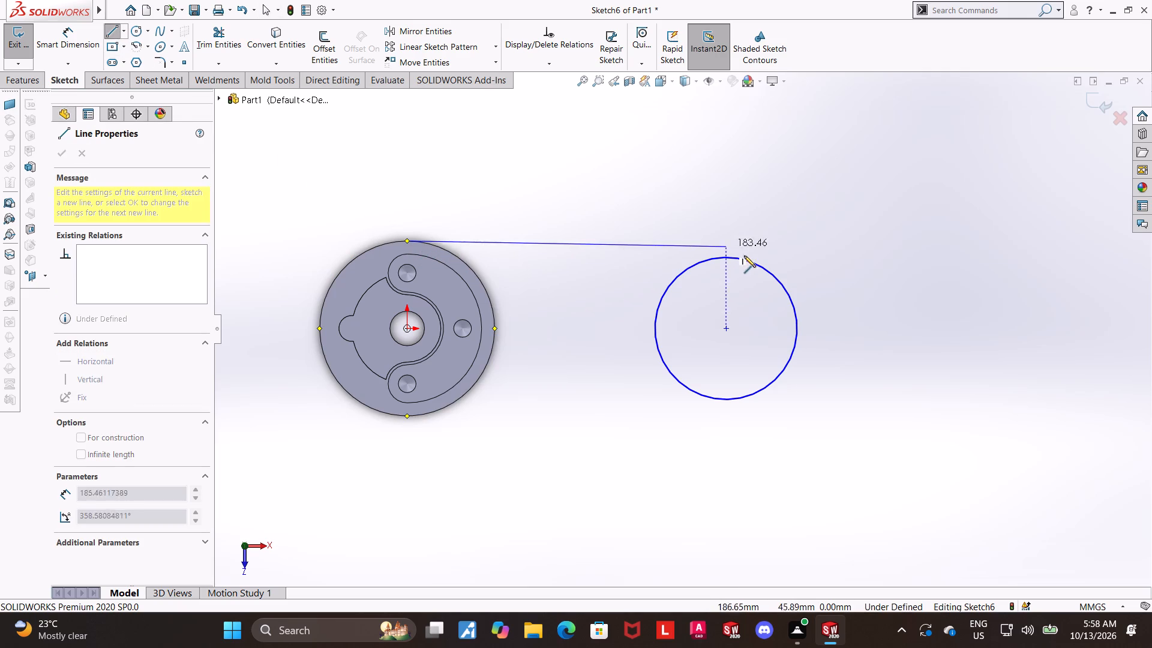
pyautogui.click(758, 263)
pyautogui.press('Escape')
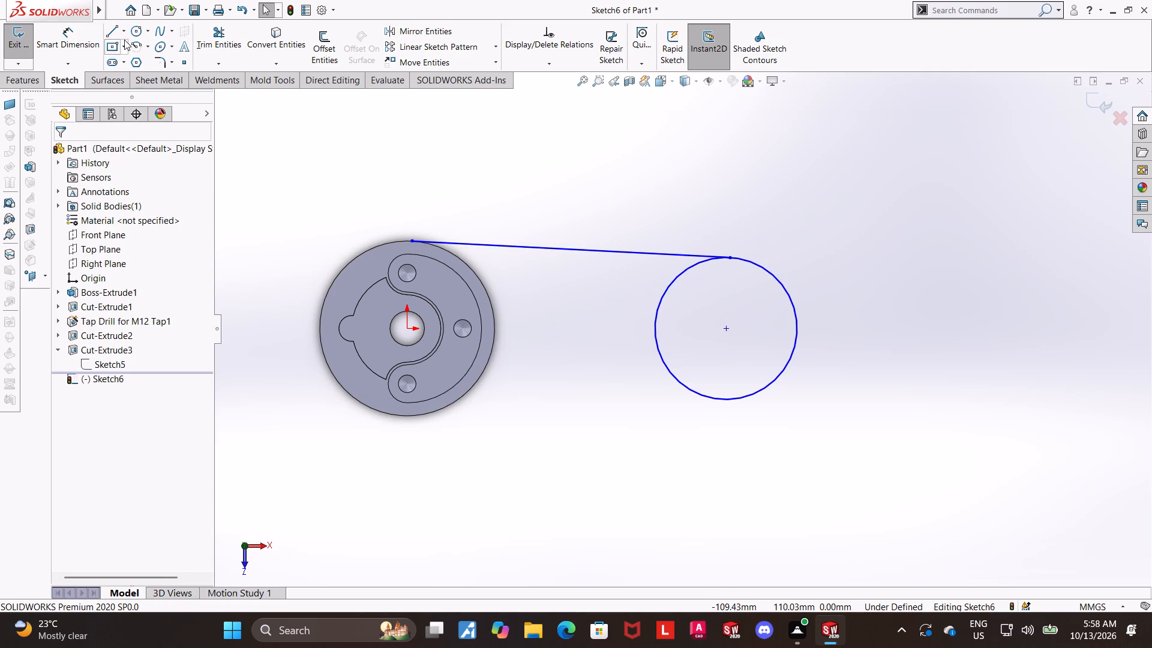
pyautogui.click(121, 37)
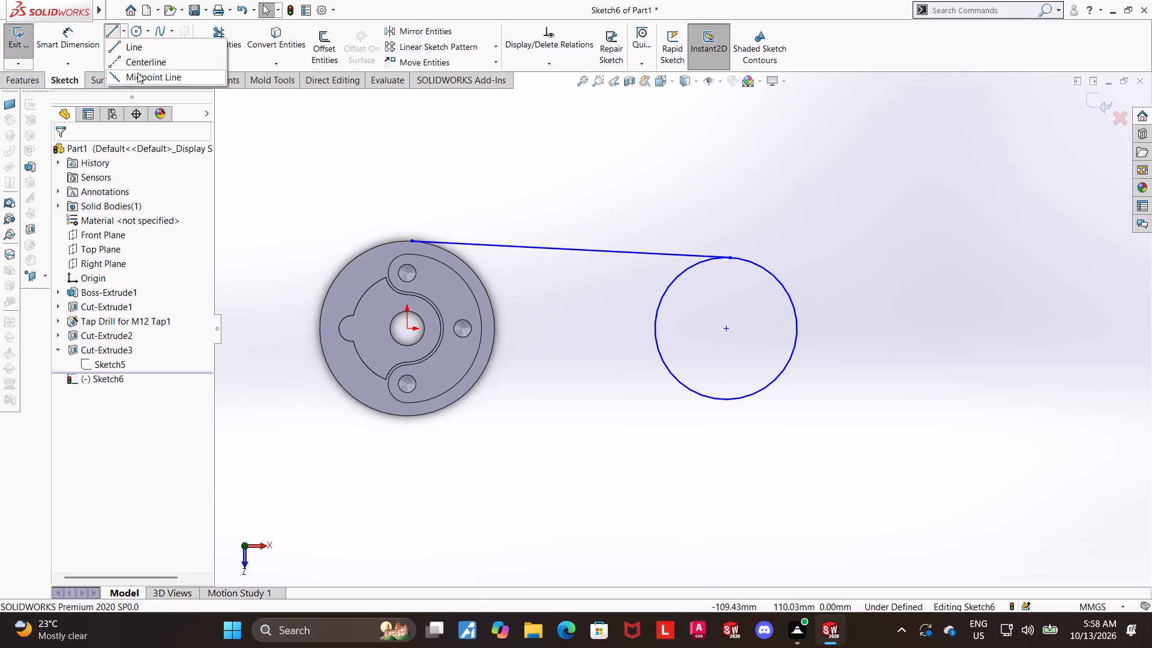
pyautogui.click(131, 46)
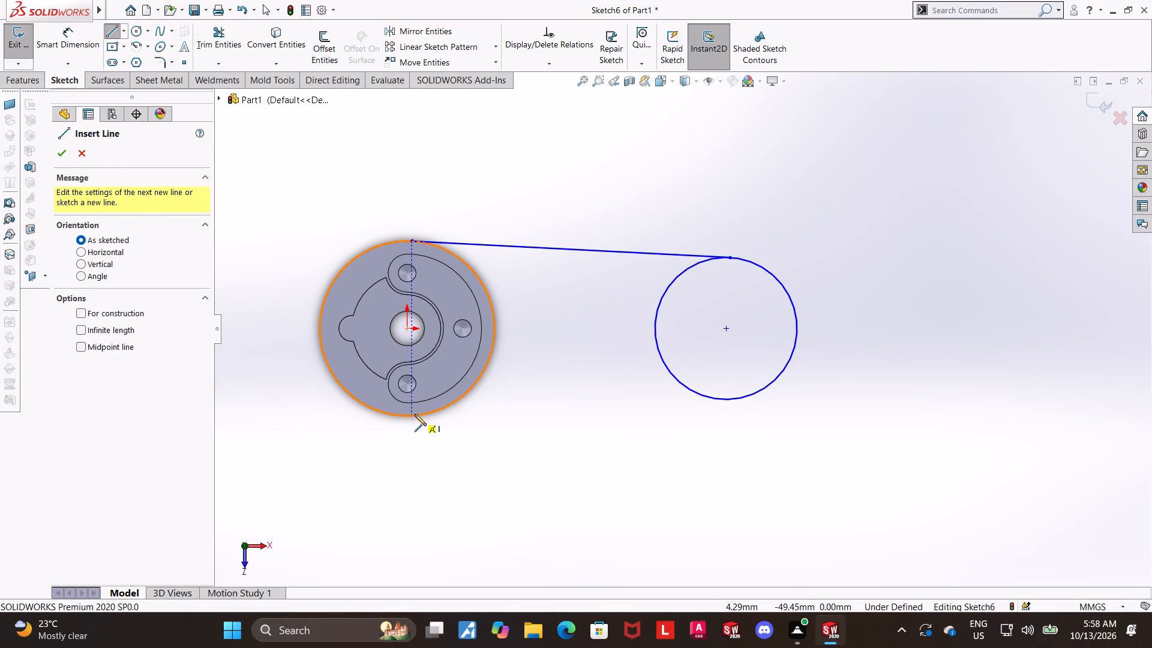
pyautogui.click(418, 414)
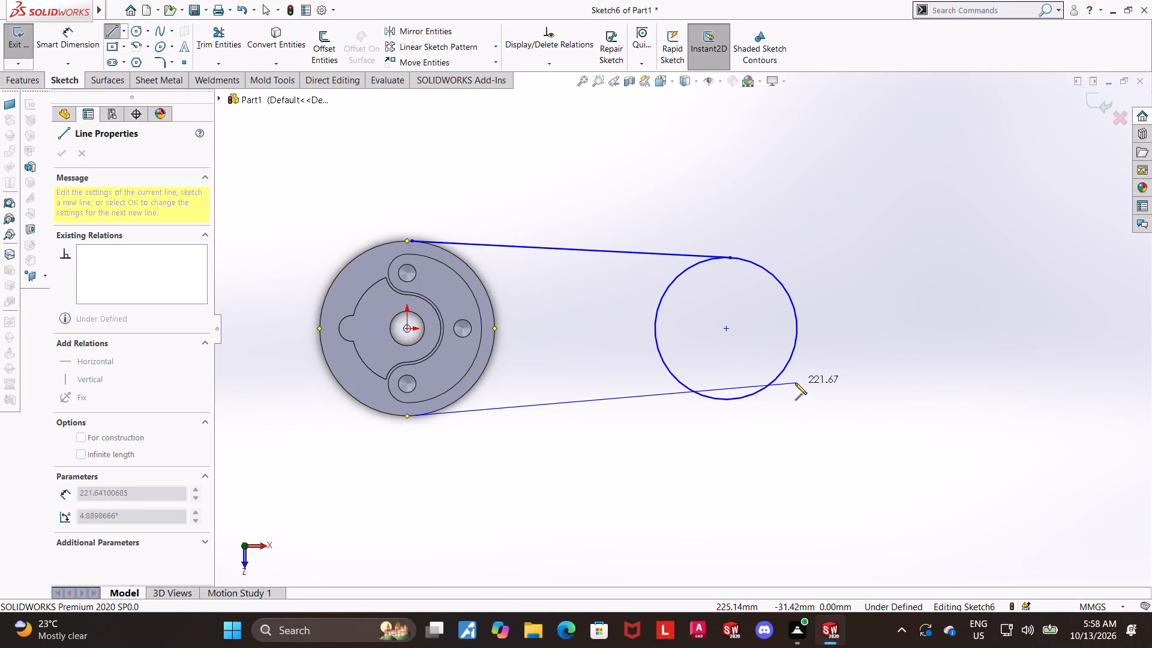
pyautogui.click(766, 390)
pyautogui.press('Escape')
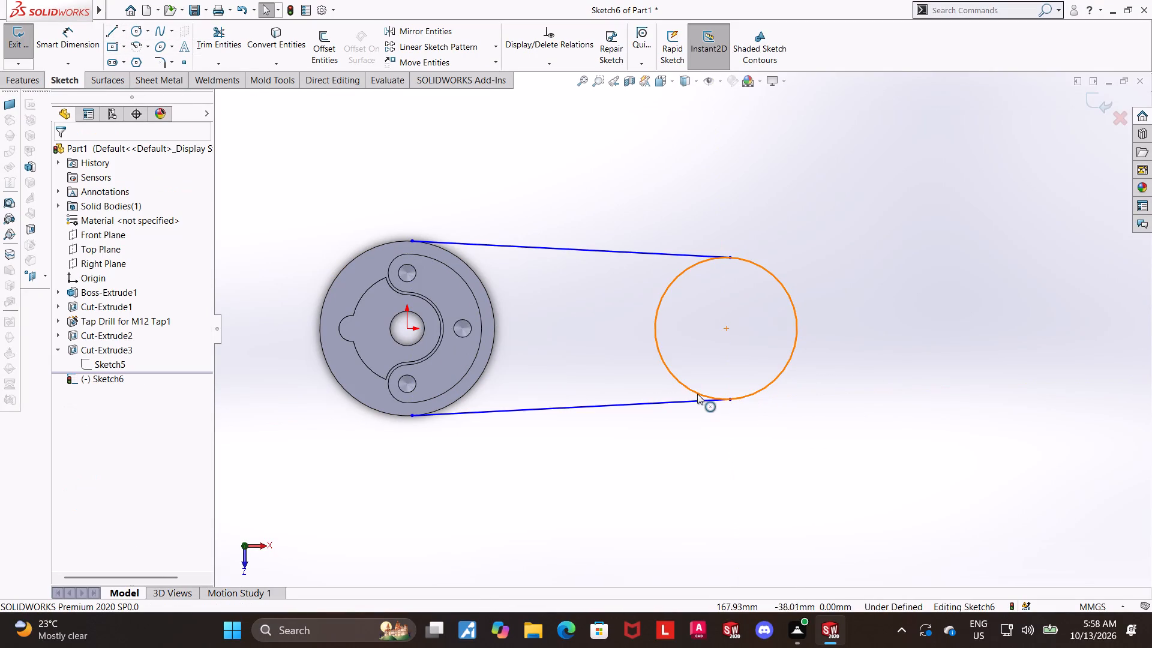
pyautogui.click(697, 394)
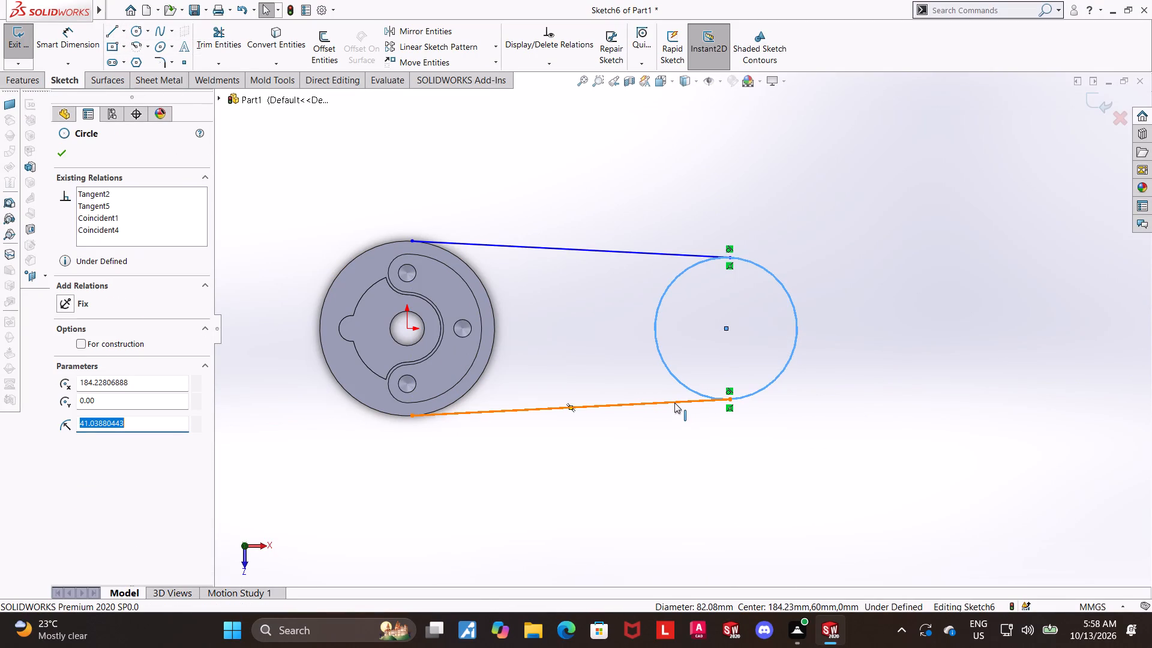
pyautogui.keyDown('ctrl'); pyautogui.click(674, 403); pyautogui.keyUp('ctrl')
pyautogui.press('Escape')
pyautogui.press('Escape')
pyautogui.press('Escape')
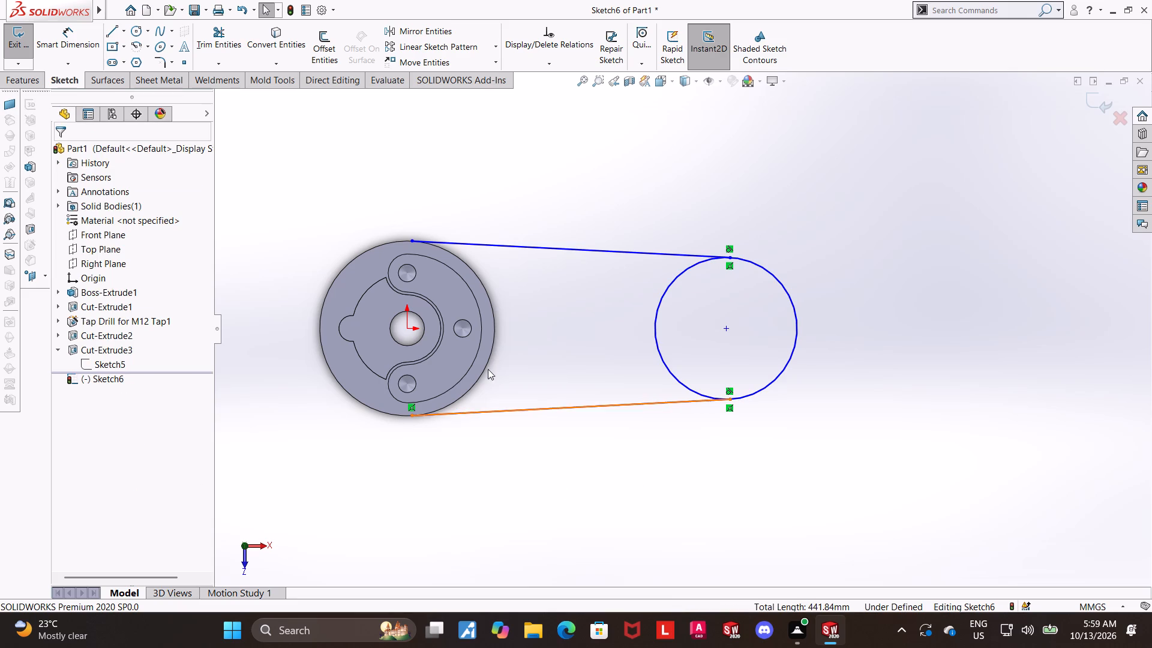
# Add tangent relations between the cylinder's outer edge and each of the two connecting lines.
pyautogui.click(481, 371)
pyautogui.keyDown('ctrl'); pyautogui.click(493, 412); pyautogui.keyUp('ctrl')
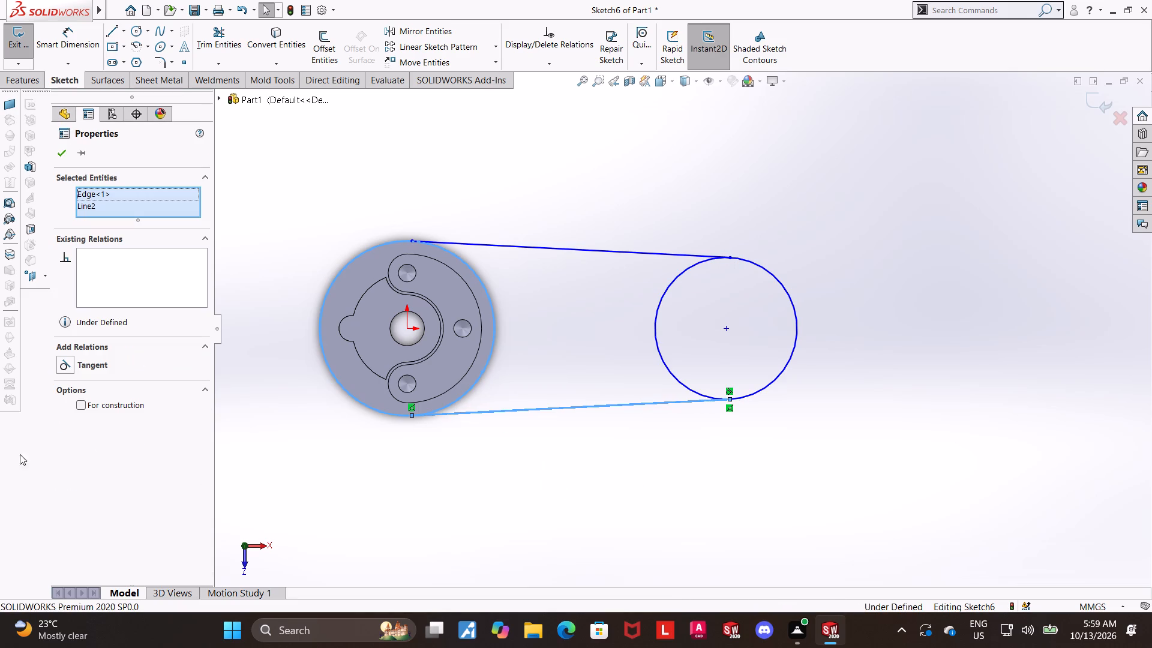
pyautogui.click(67, 367)
pyautogui.press('Escape')
pyautogui.press('Escape')
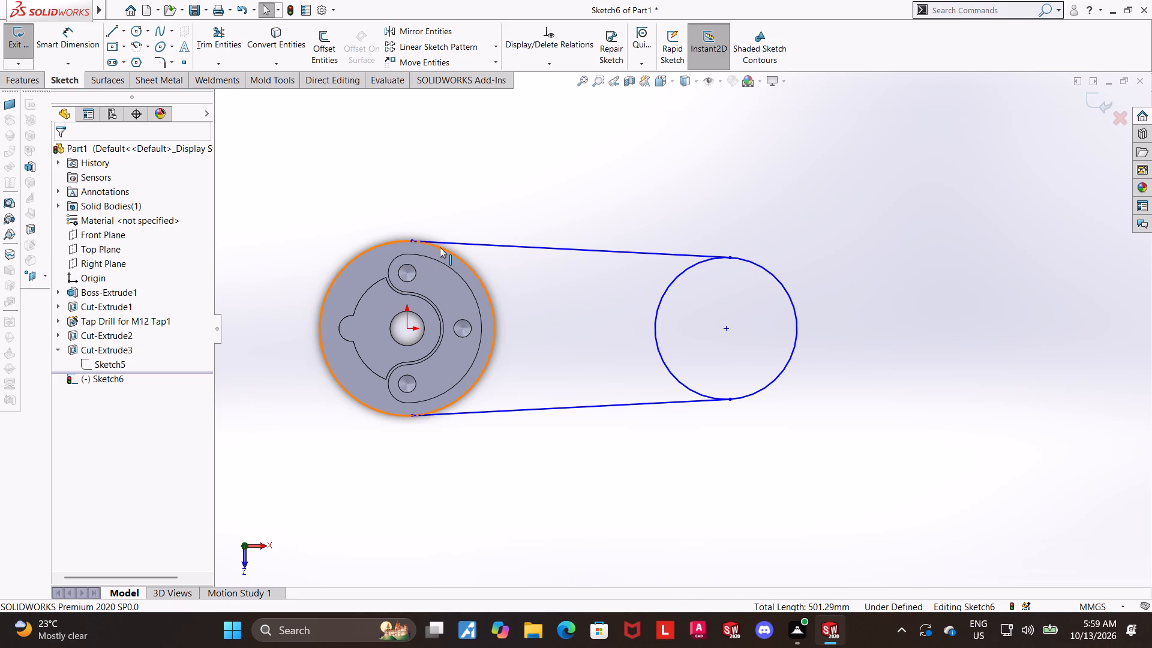
pyautogui.keyDown('ctrl'); pyautogui.click(440, 247); pyautogui.keyUp('ctrl')
pyautogui.keyDown('ctrl'); pyautogui.click(449, 242); pyautogui.keyUp('ctrl')
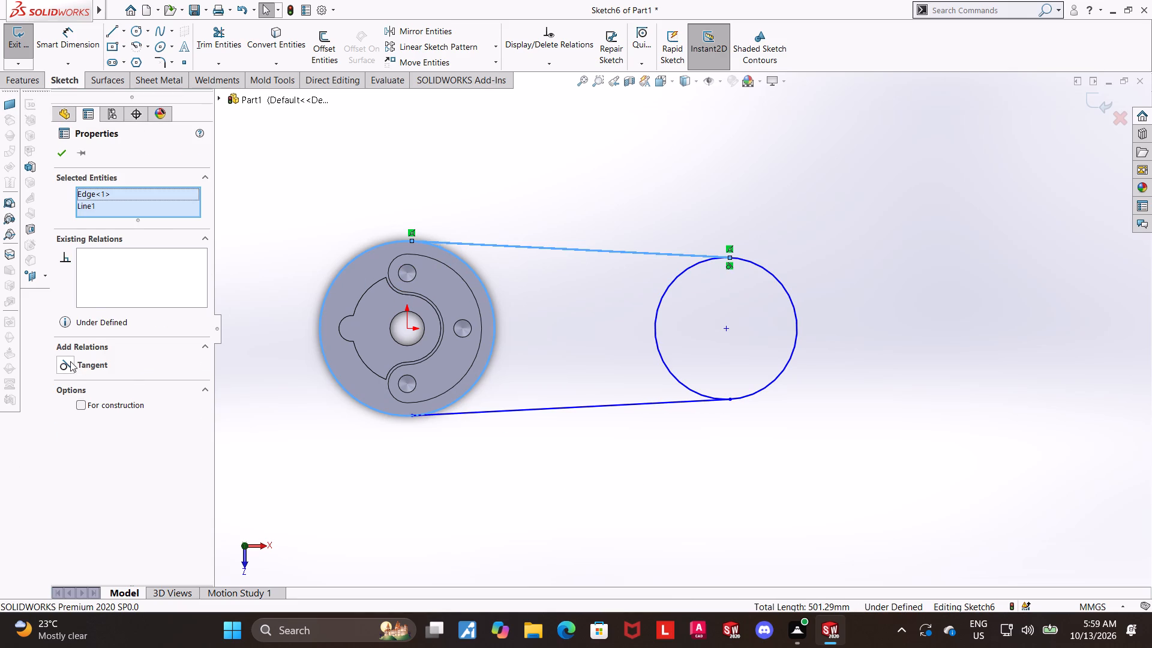
pyautogui.click(70, 361)
pyautogui.press('Escape')
pyautogui.press('Escape')
# Convert the cylinder's outer circular edge into a sketch entity.
pyautogui.click(265, 53)
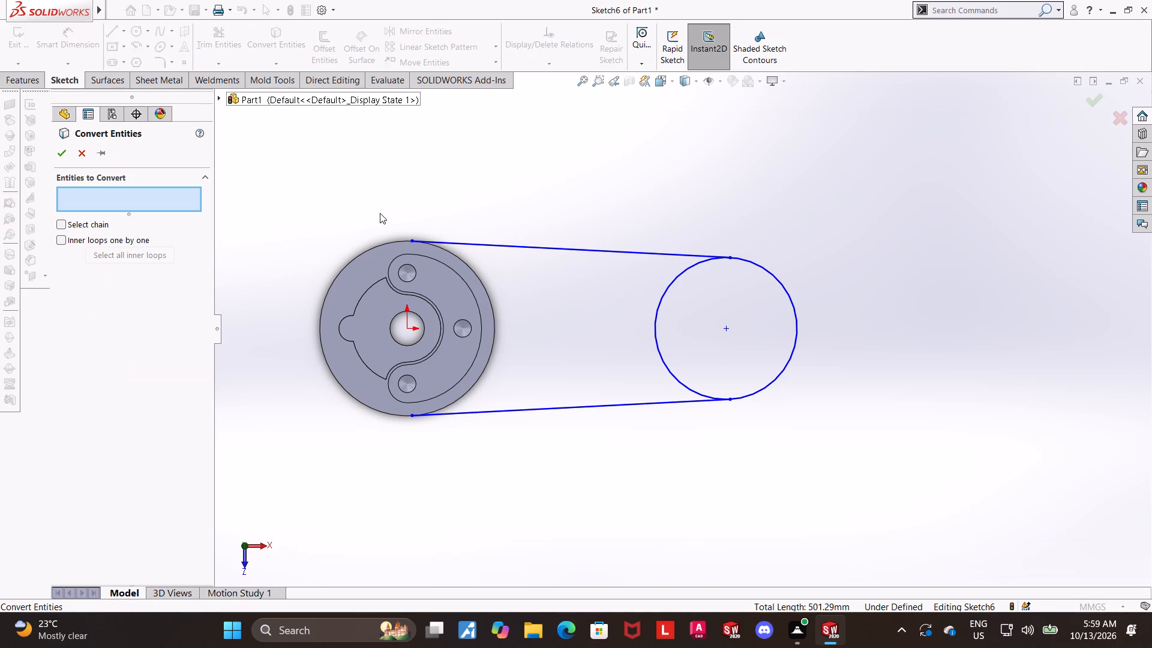
pyautogui.click(377, 248)
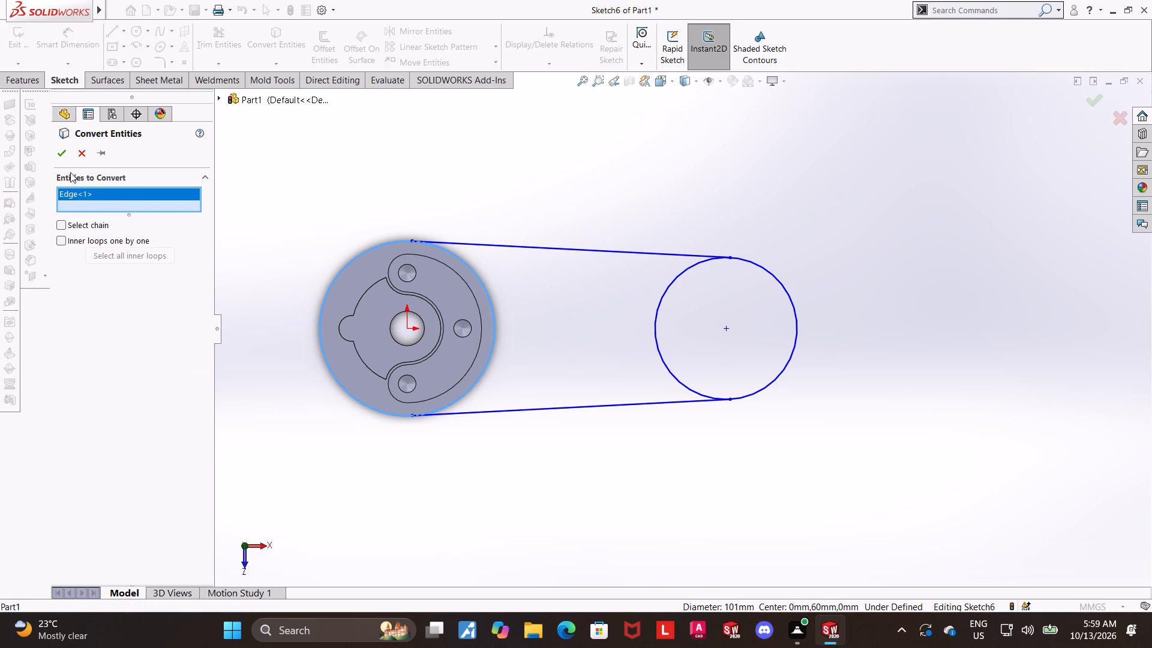
pyautogui.click(58, 160)
pyautogui.press('Escape')
# Trim the converted circle's half facing away from the outer circle and the outer circle's half facing the cylinder, using Power trim.
pyautogui.click(221, 47)
pyautogui.moveTo(365, 296); pyautogui.dragTo(263, 282)
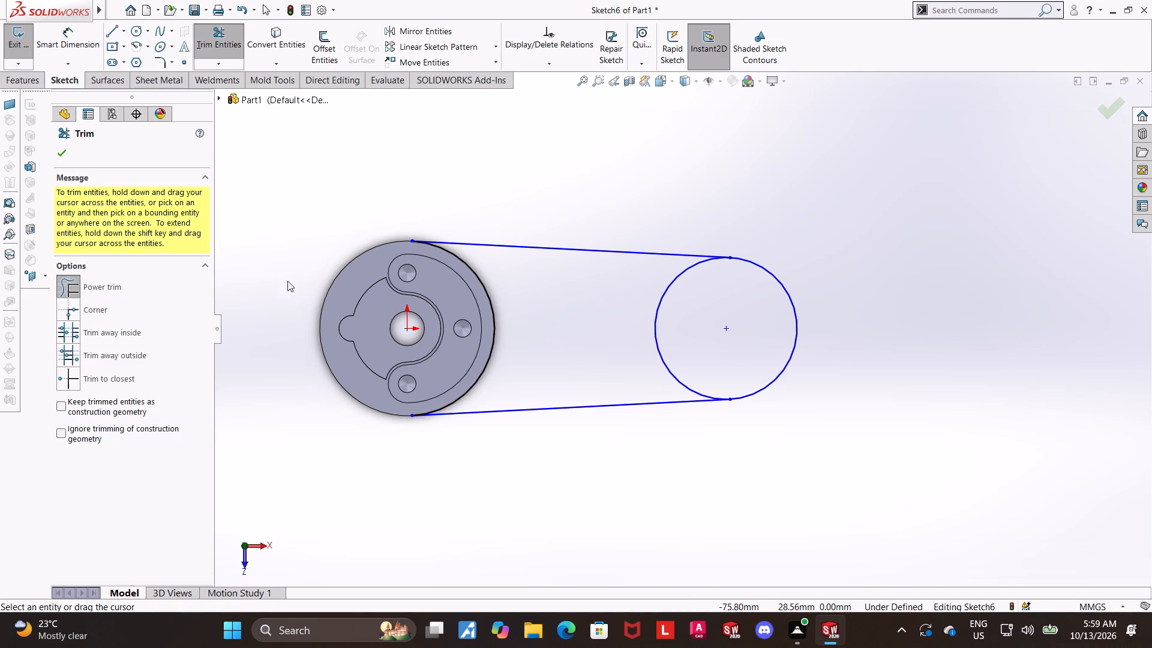
pyautogui.moveTo(715, 341); pyautogui.dragTo(621, 329)
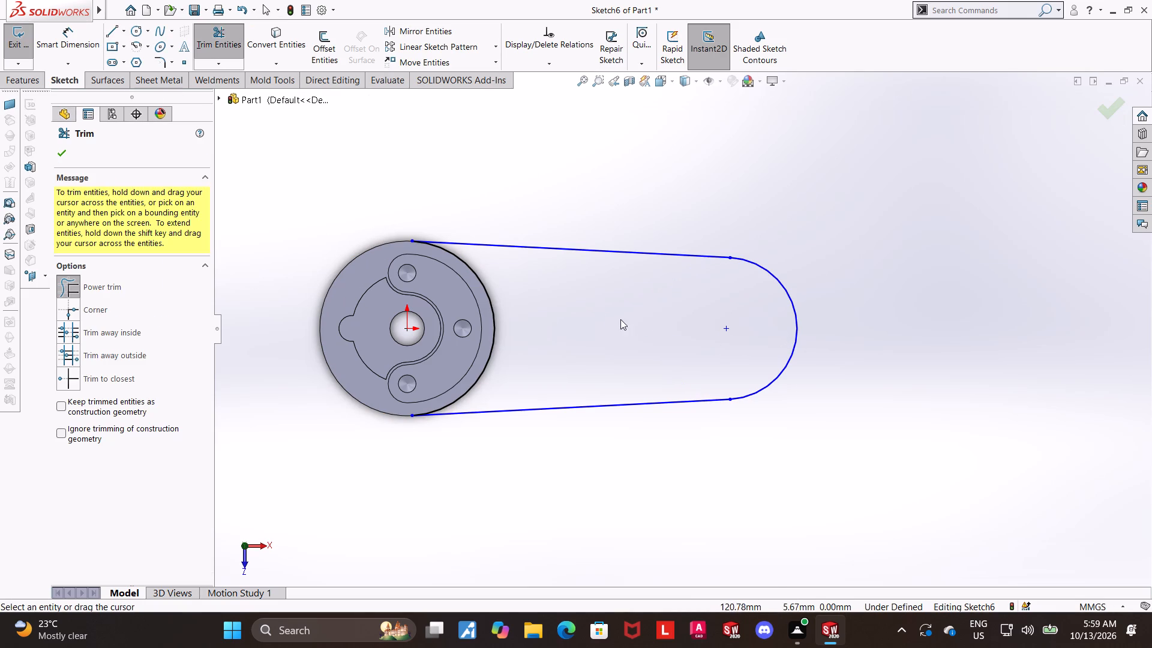
pyautogui.scroll(2, 634, 315)
pyautogui.press('Escape')
pyautogui.scroll(-2, 622, 325)
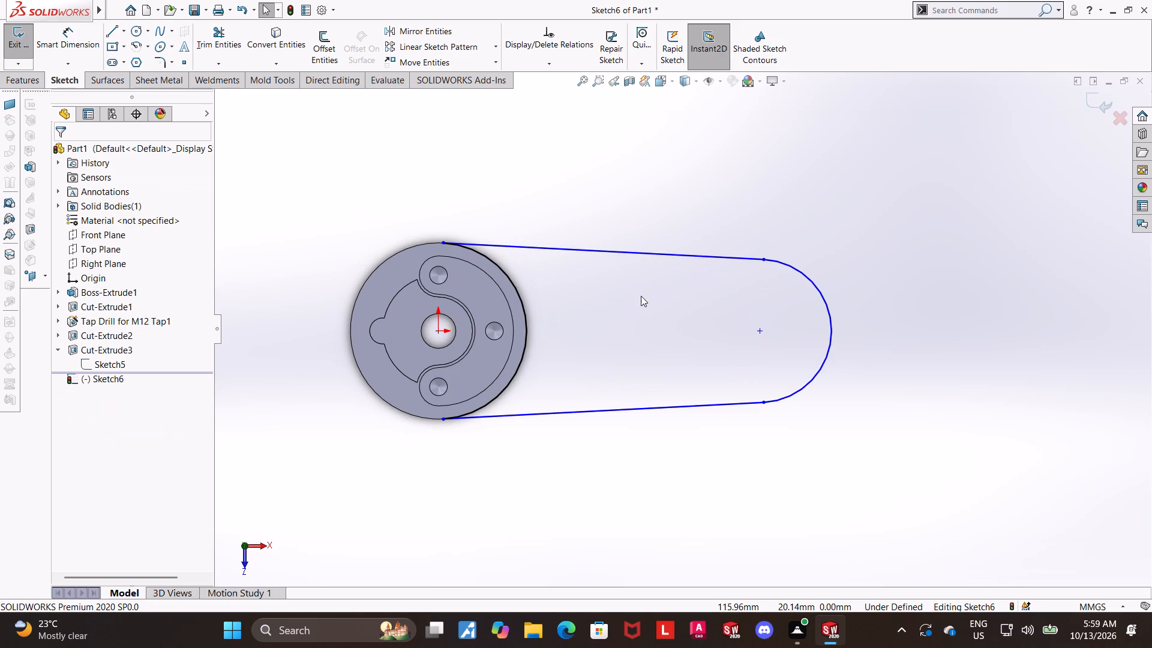
pyautogui.press('Escape')
pyautogui.press('Escape')
# Dimension the outer arc's radius as 63/2 mm (31.5 mm).
pyautogui.click(50, 31)
pyautogui.click(55, 35)
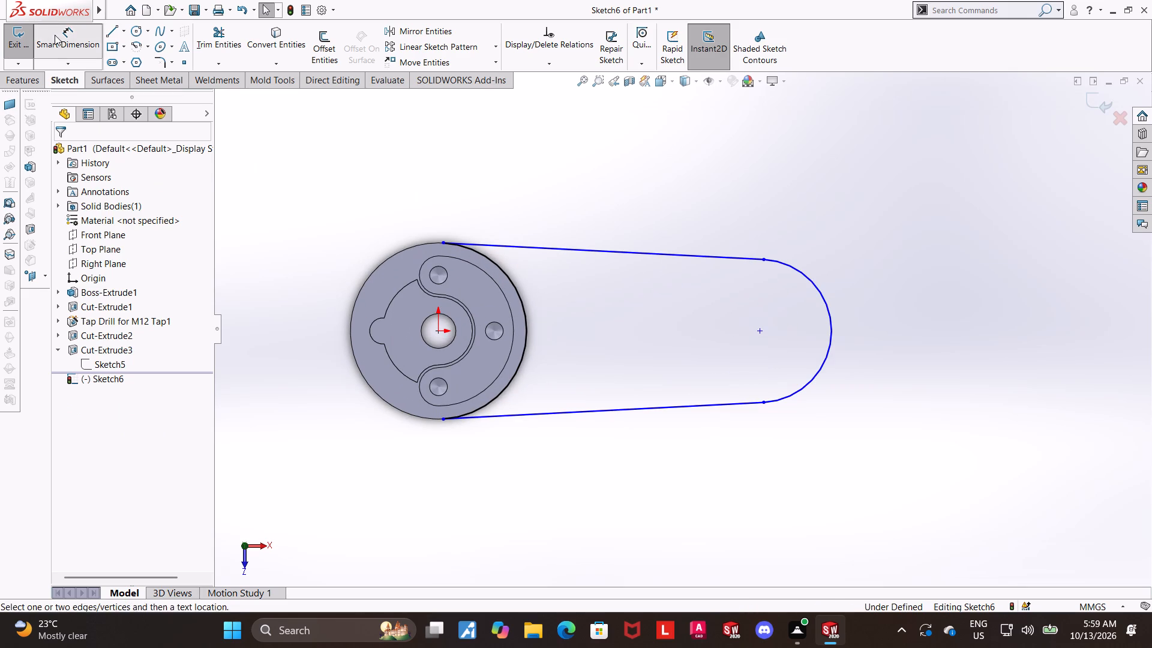
pyautogui.click(827, 305)
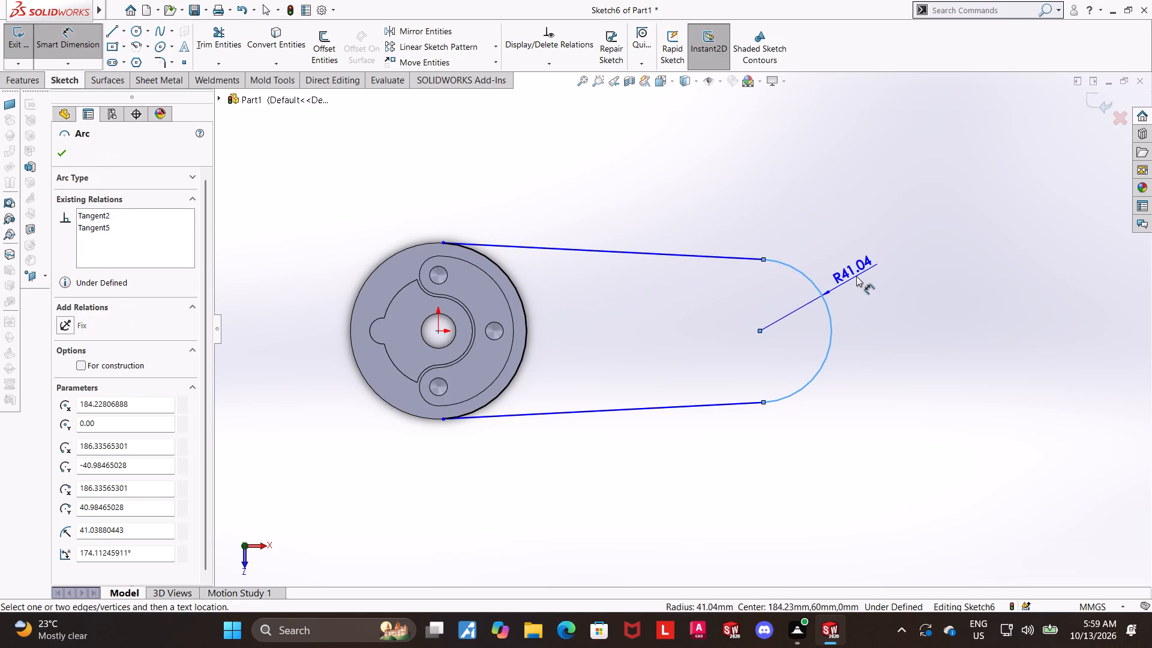
pyautogui.click(856, 276)
pyautogui.write('62')
pyautogui.press('BackSpace')
pyautogui.press('3')
pyautogui.write('/2')
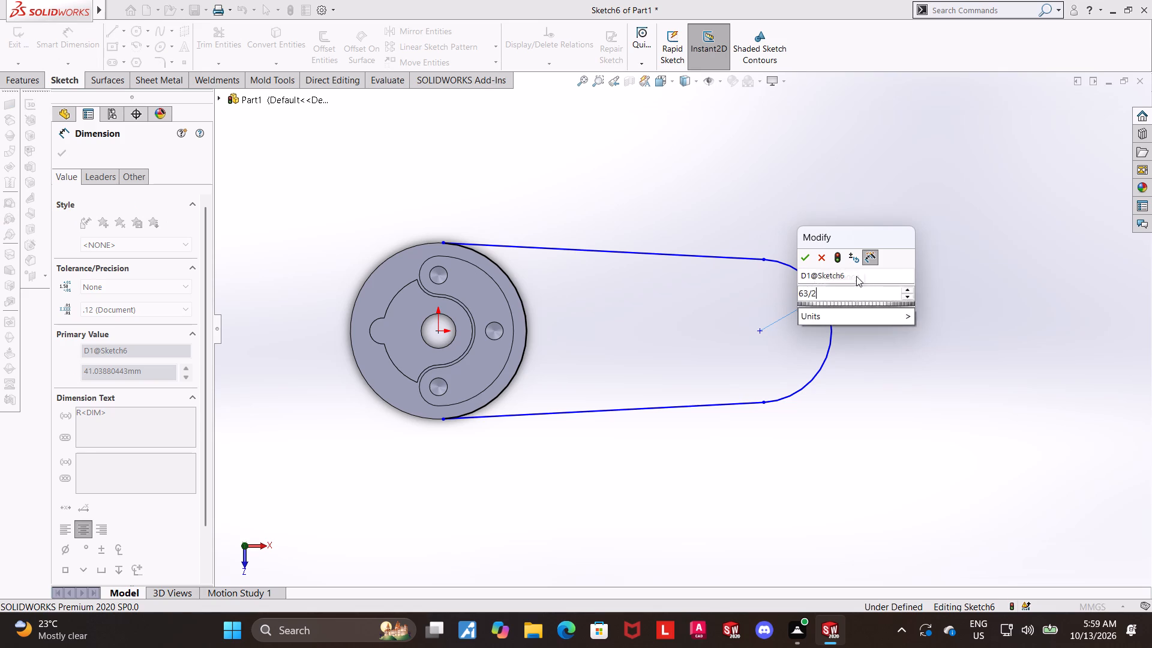
pyautogui.press('Return')
pyautogui.press('Escape')
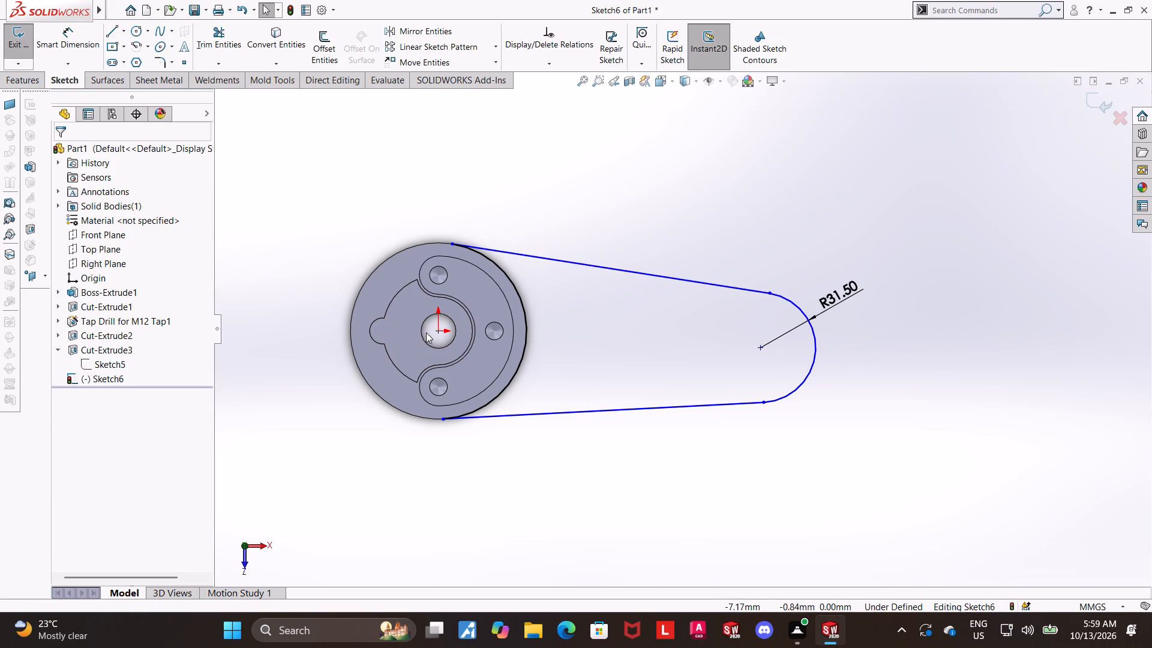
# Add a horizontal relation between the origin and the outer arc's centre.
pyautogui.keyDown('ctrl'); pyautogui.click(437, 332); pyautogui.keyUp('ctrl')
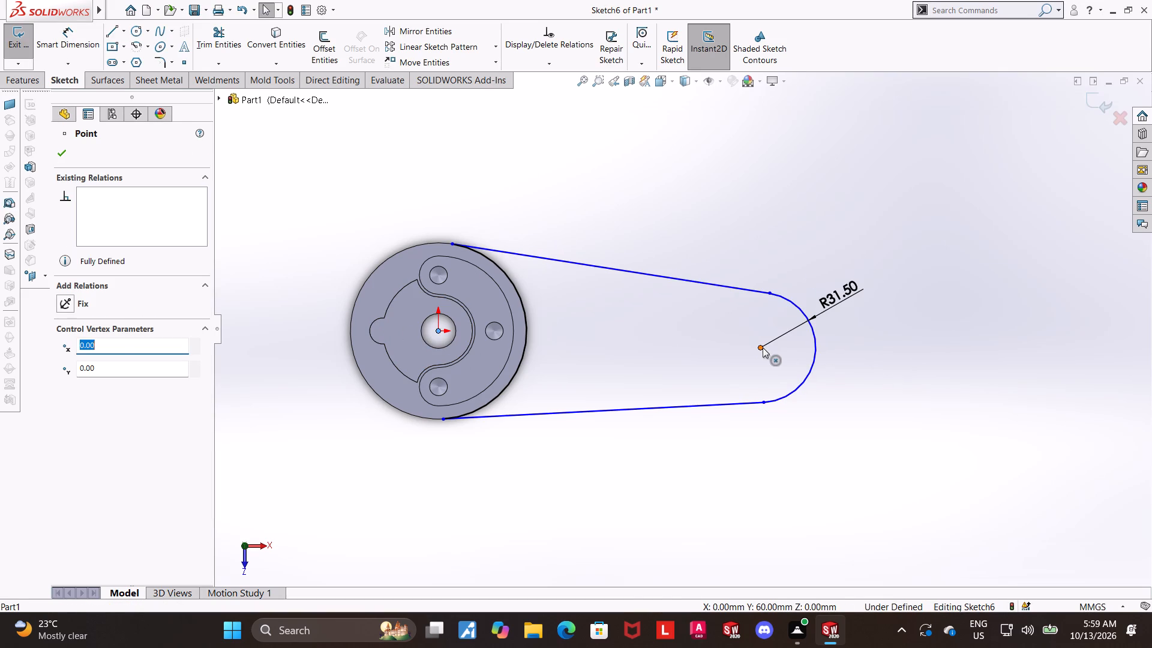
pyautogui.keyDown('ctrl'); pyautogui.click(763, 347); pyautogui.keyUp('ctrl')
pyautogui.click(67, 370)
pyautogui.press('Escape')
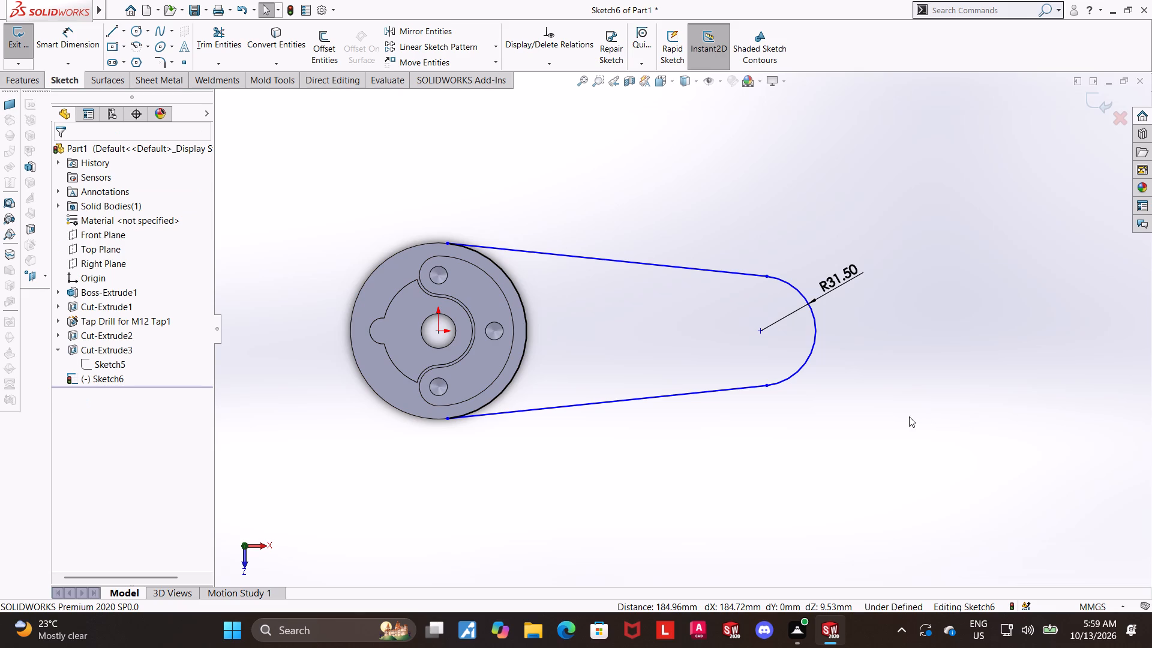
pyautogui.scroll(1, 815, 338)
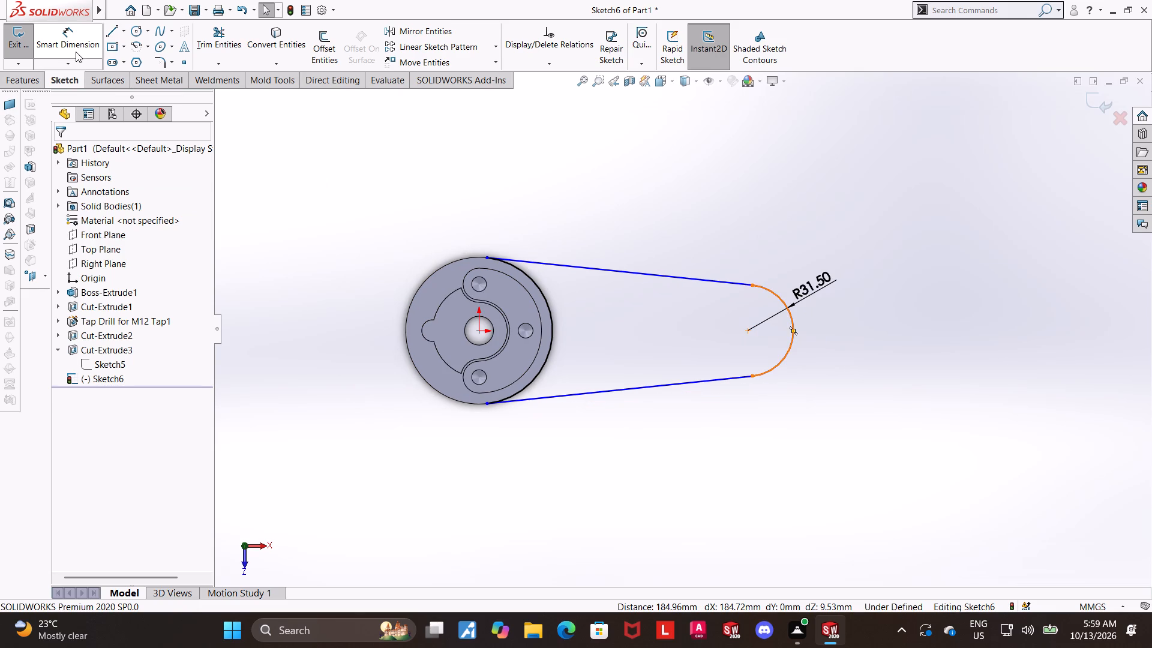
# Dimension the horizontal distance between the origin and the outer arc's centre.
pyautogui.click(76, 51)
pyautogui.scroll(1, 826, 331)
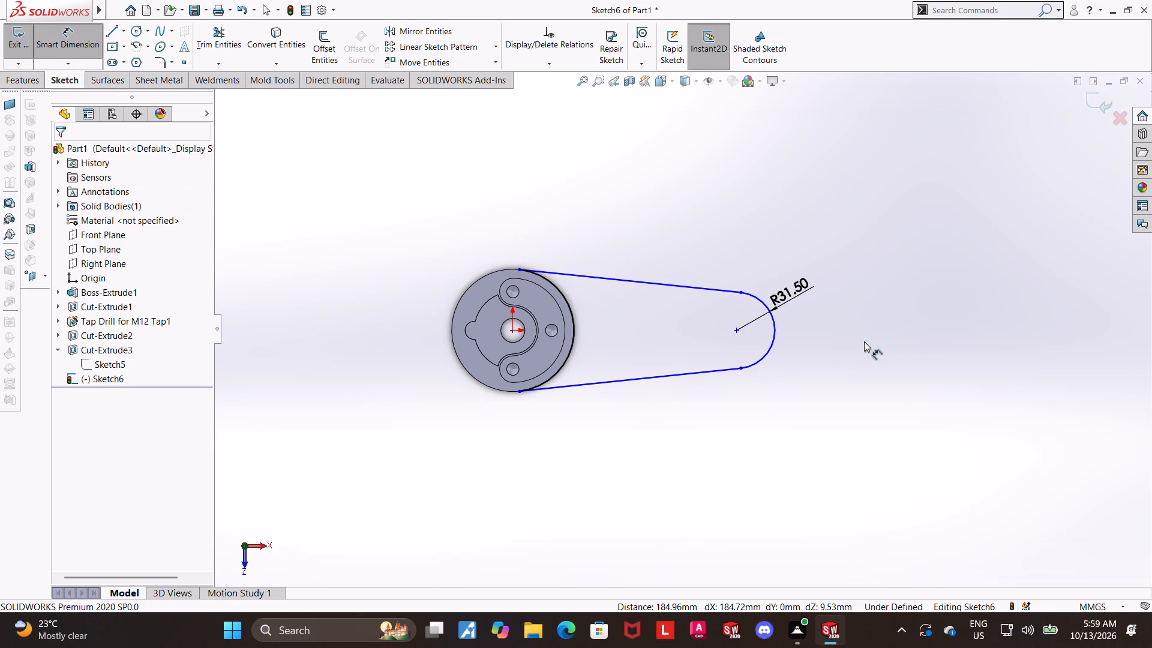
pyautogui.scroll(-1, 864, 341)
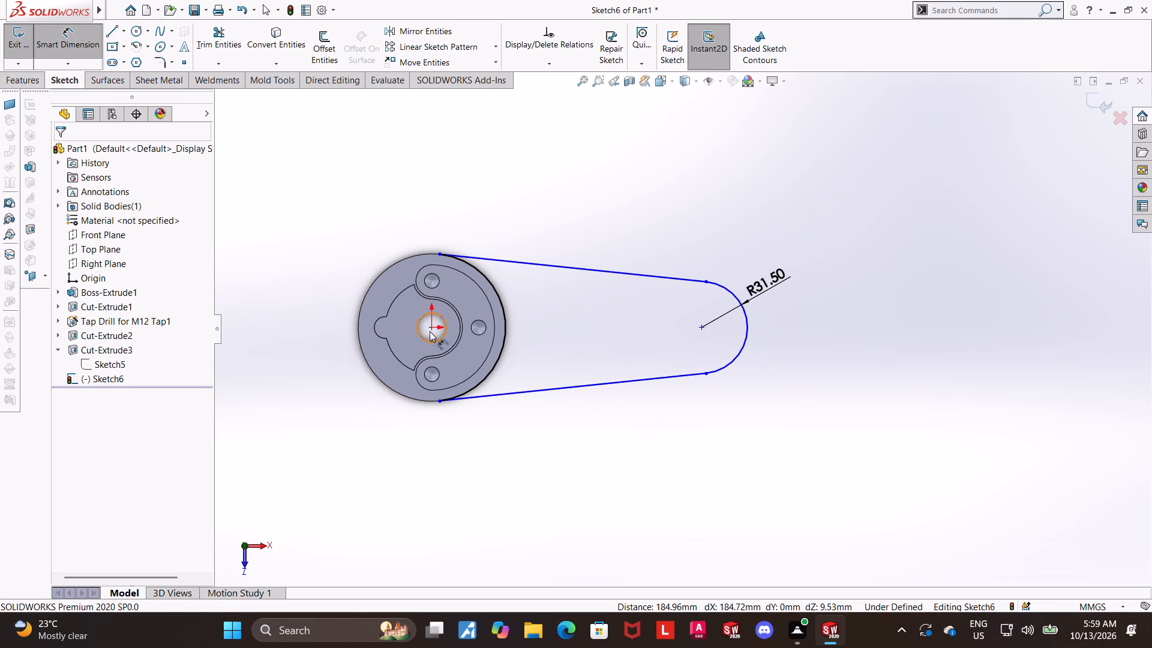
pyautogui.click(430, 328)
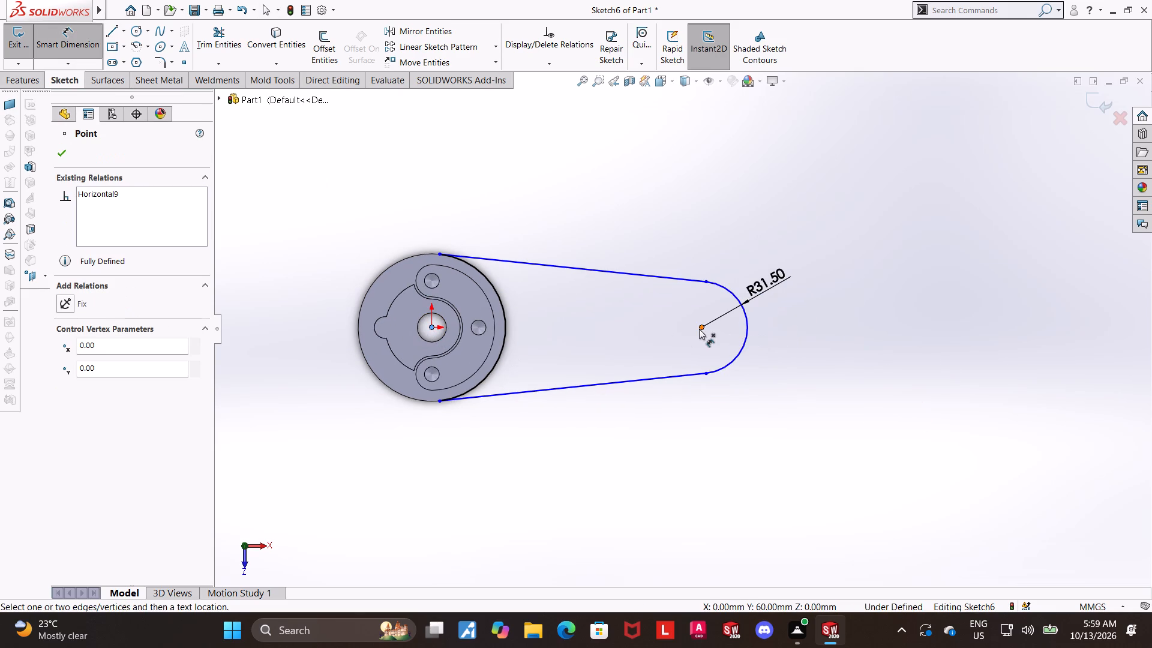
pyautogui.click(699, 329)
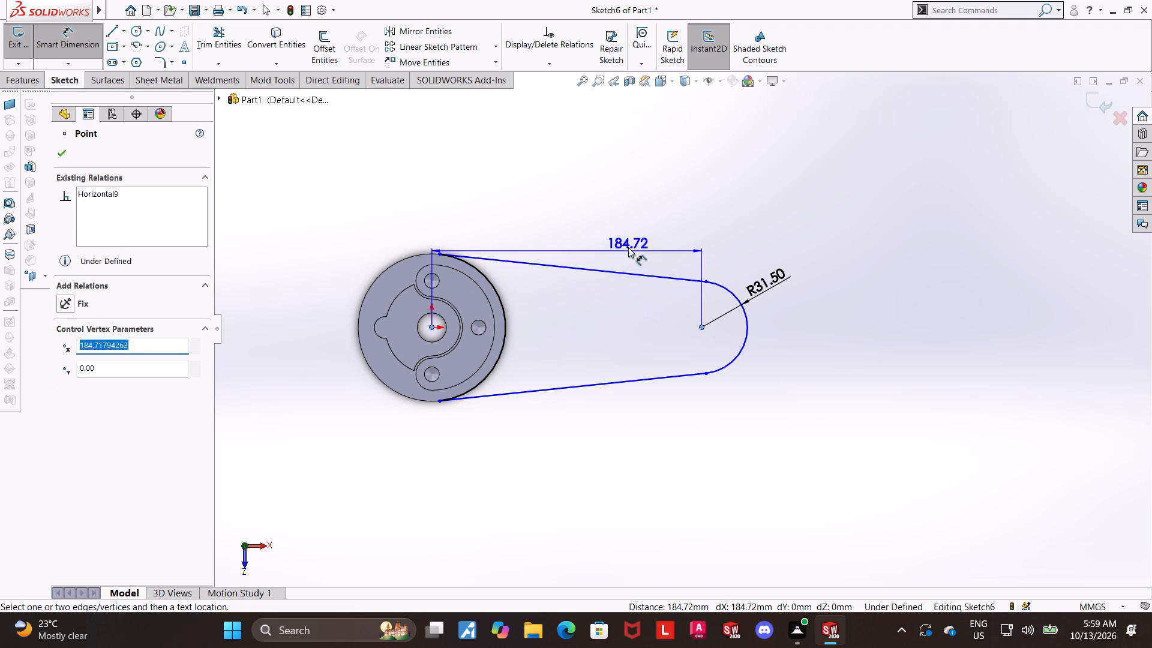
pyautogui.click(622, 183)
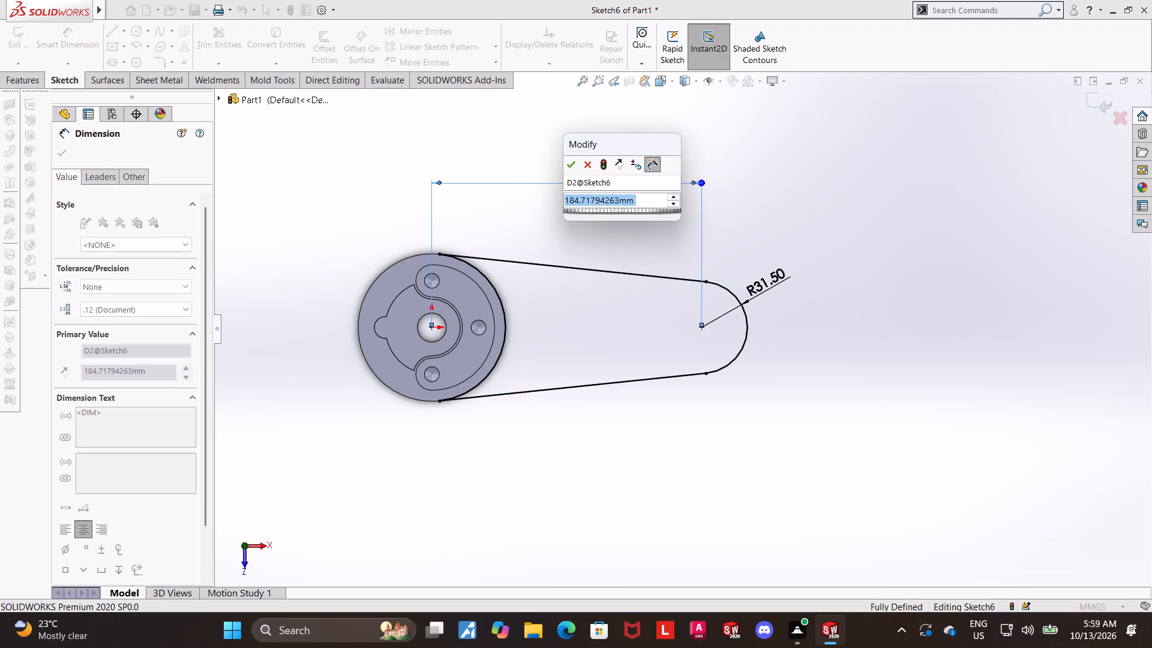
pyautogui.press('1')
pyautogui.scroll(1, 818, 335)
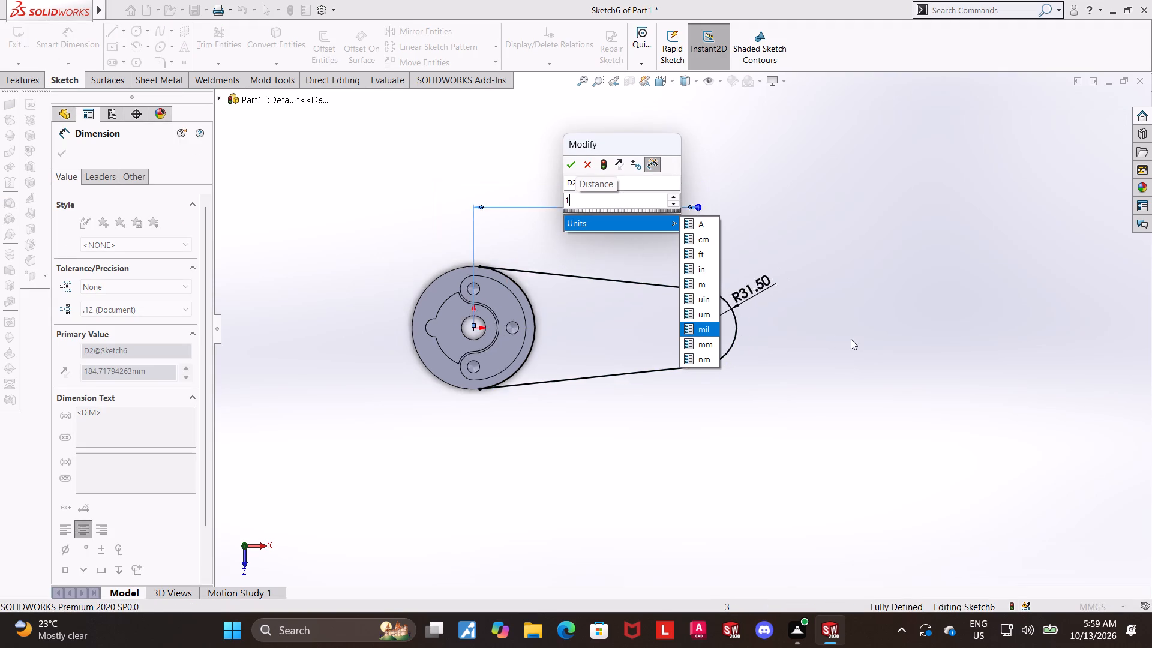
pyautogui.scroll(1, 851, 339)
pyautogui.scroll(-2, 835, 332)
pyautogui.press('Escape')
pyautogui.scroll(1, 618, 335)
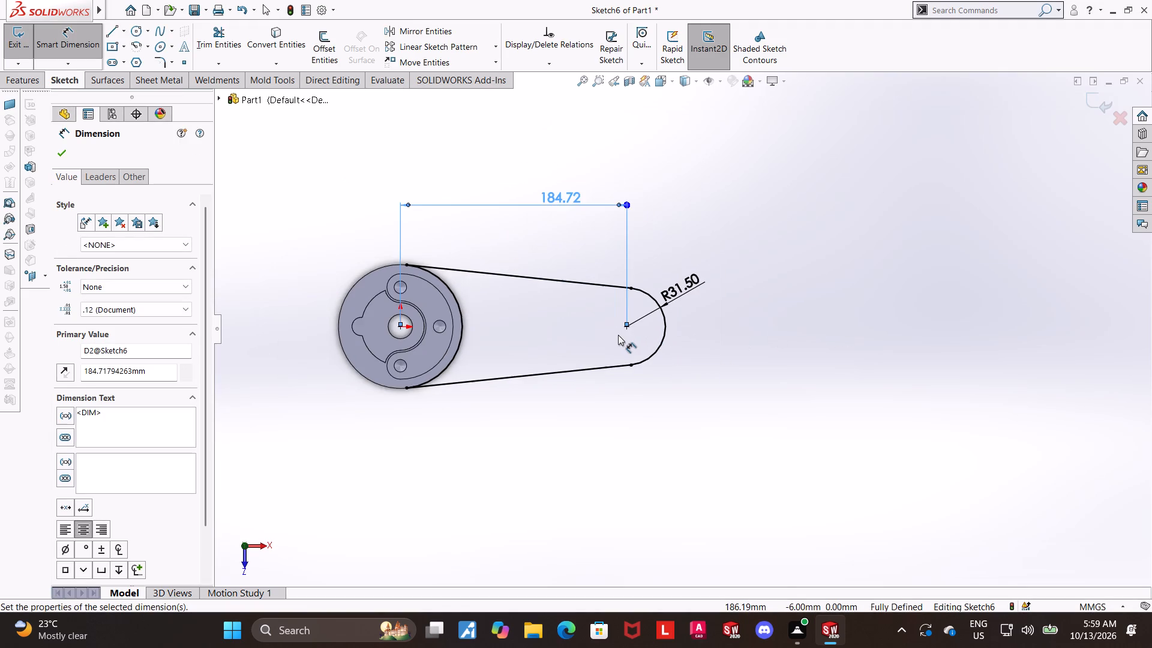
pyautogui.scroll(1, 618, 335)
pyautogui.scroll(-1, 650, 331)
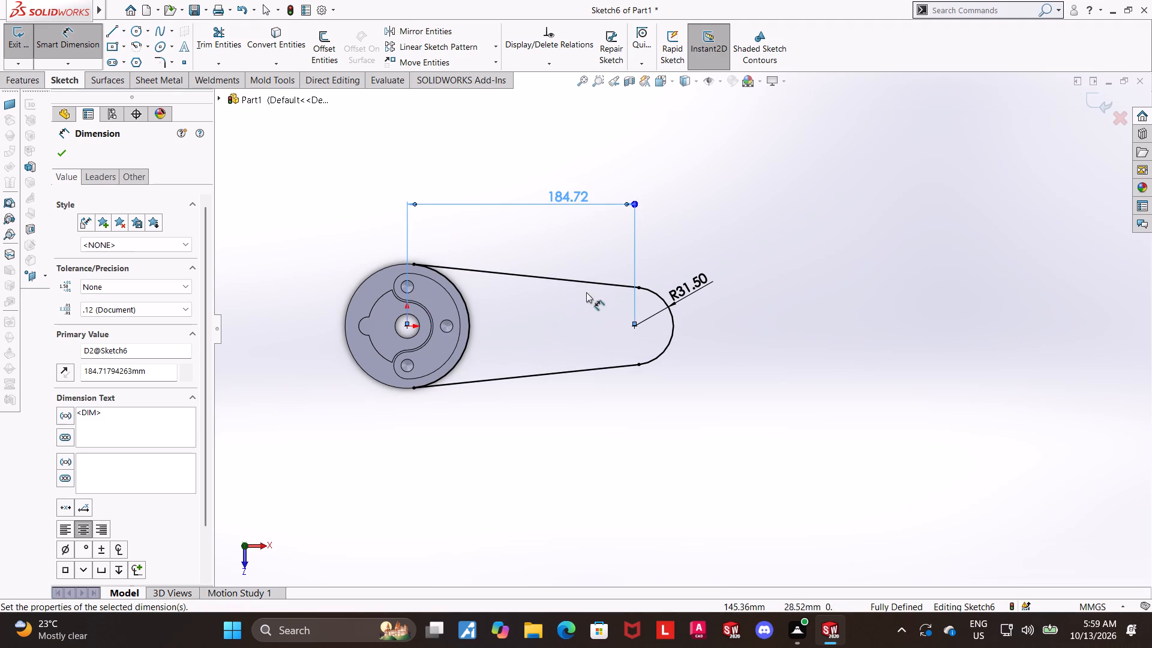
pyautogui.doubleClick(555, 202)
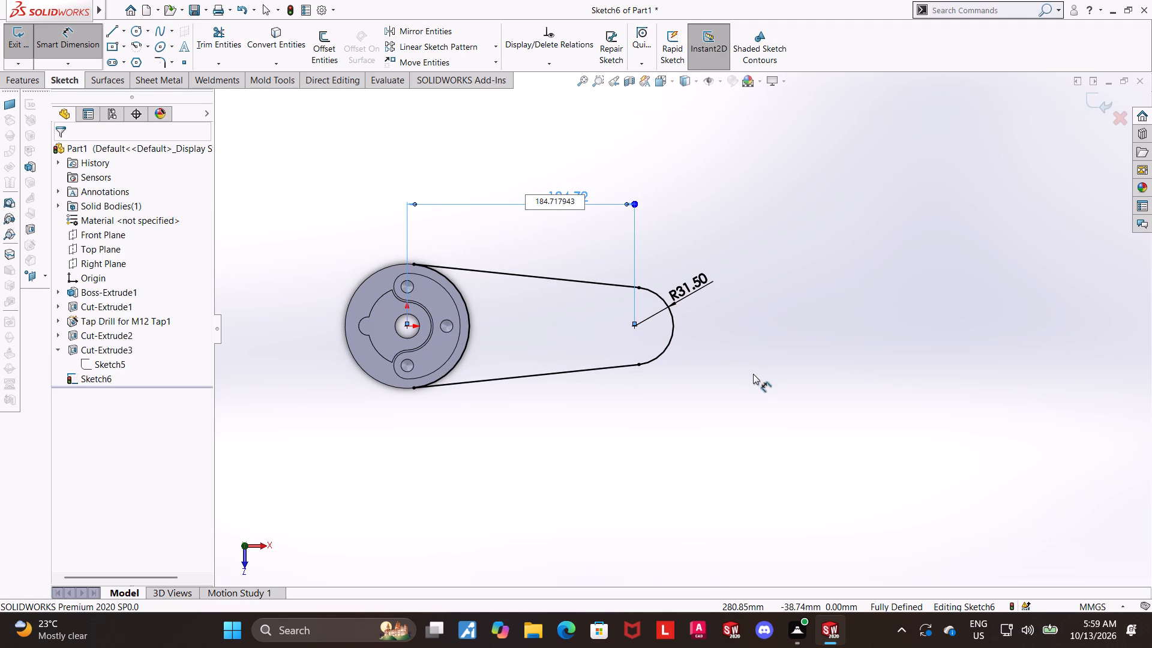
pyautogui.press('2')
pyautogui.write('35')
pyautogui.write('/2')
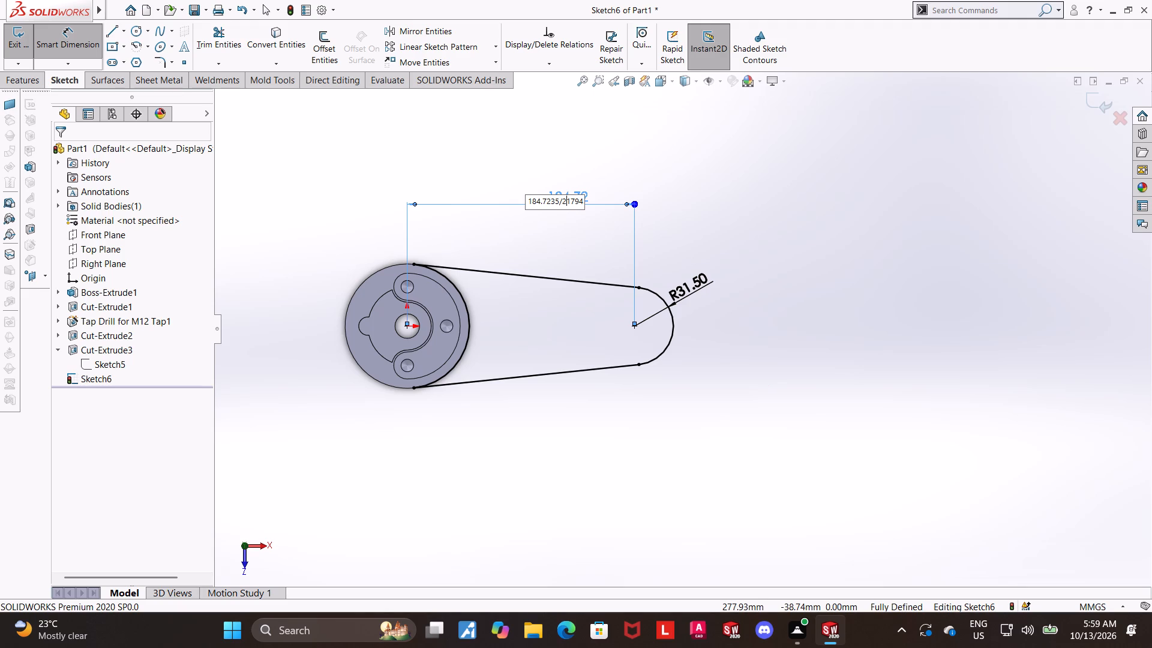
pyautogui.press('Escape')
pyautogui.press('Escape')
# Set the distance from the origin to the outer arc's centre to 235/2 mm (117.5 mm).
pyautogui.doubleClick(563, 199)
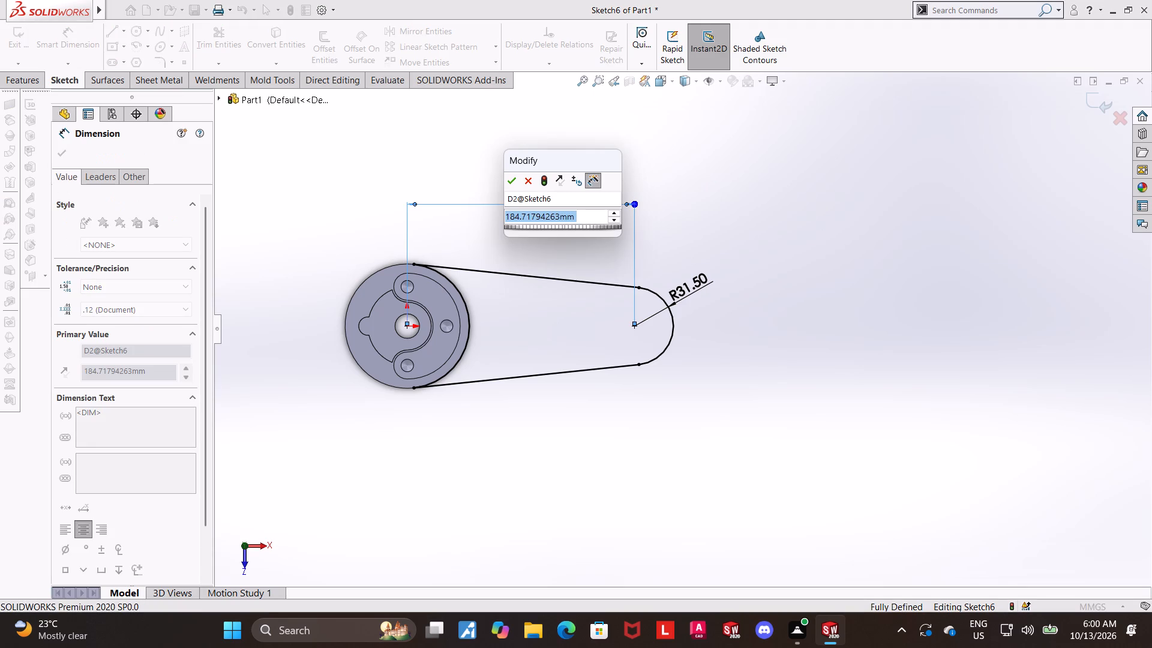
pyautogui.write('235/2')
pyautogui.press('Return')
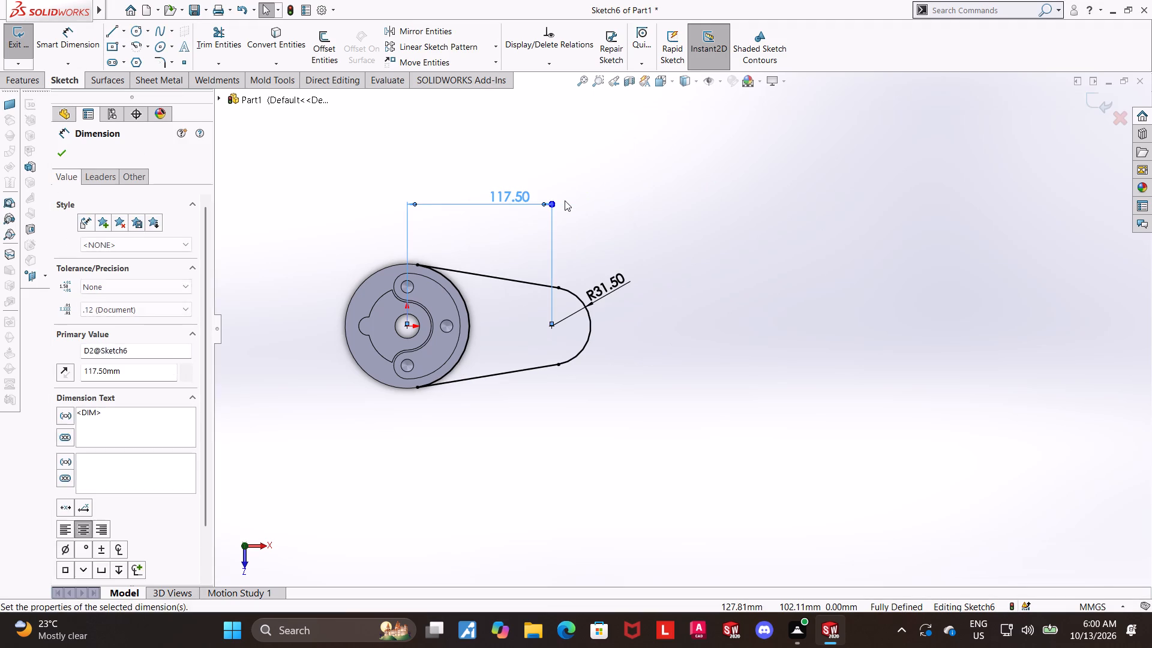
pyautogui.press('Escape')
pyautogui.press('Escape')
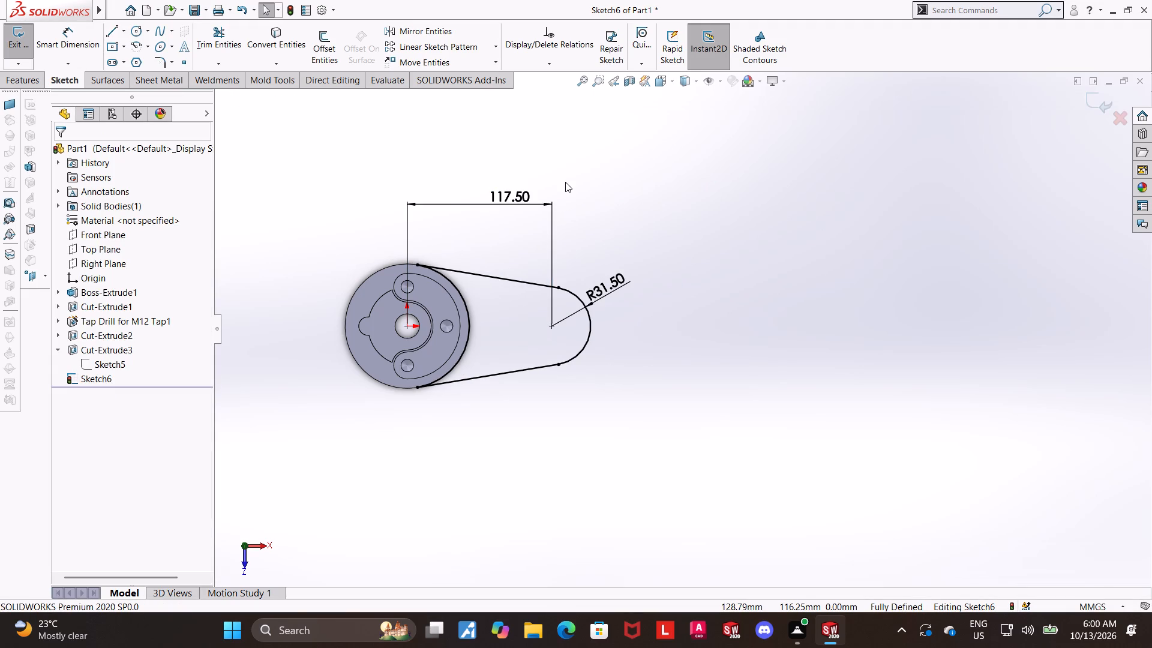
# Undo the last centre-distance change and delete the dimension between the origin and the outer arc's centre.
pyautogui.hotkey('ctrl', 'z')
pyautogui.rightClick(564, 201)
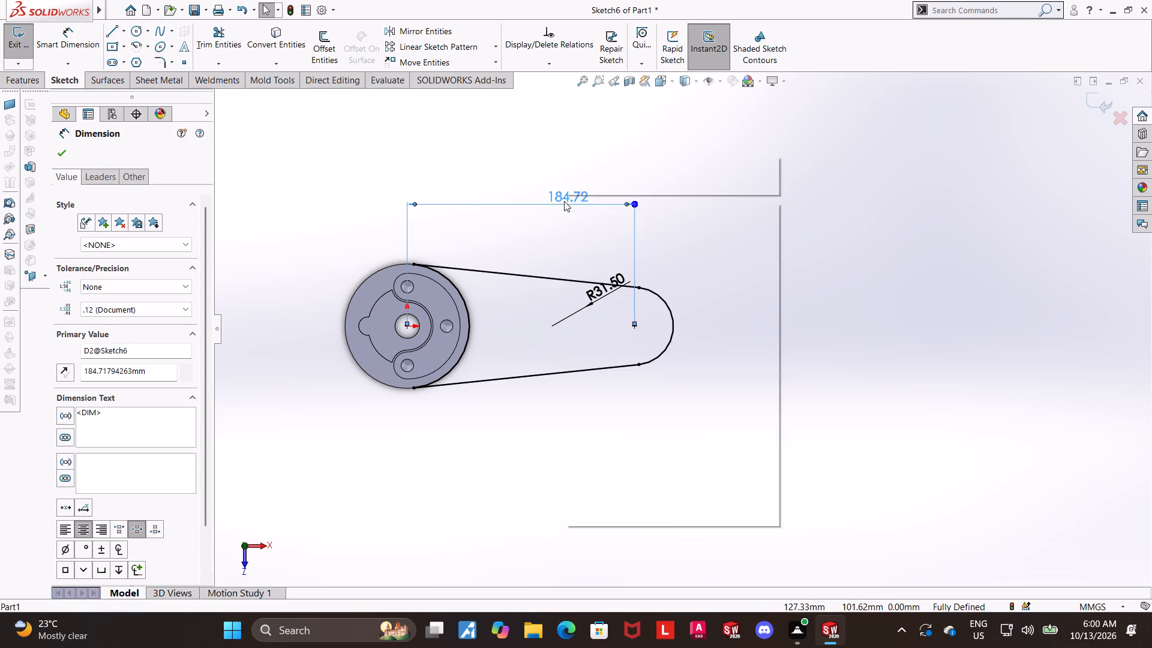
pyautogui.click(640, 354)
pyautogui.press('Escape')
# Dimension the distance from the cylinder's edge arc to the outer arc's far edge as 101.5 mm and finish the sketch.
pyautogui.click(69, 44)
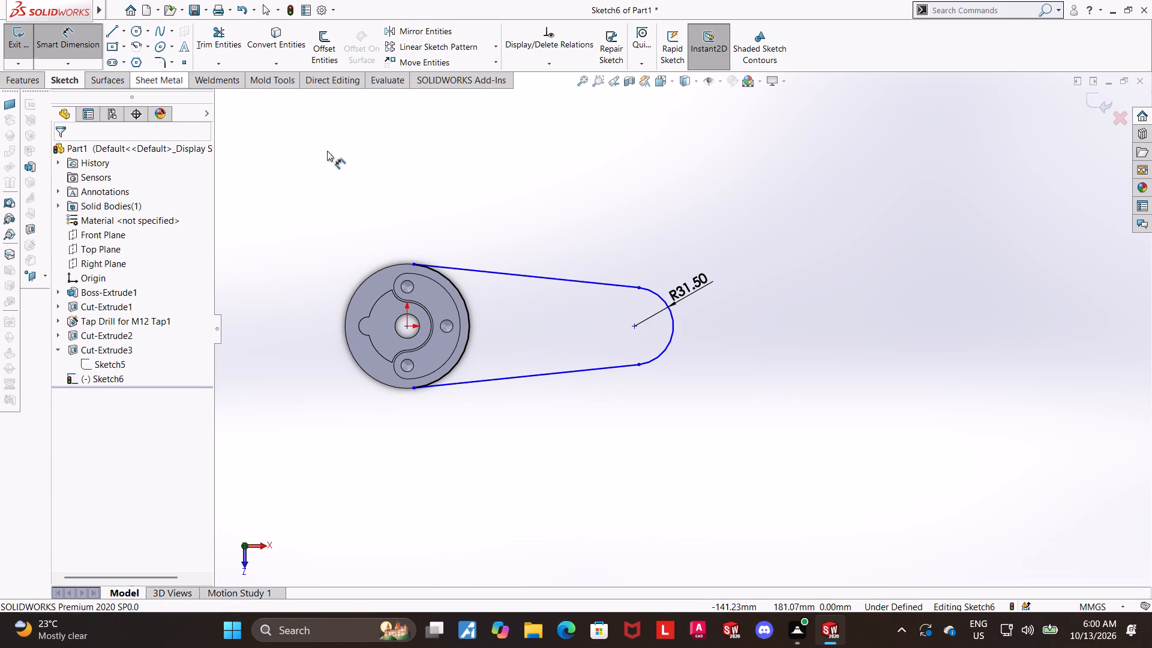
pyautogui.scroll(-1, 479, 345)
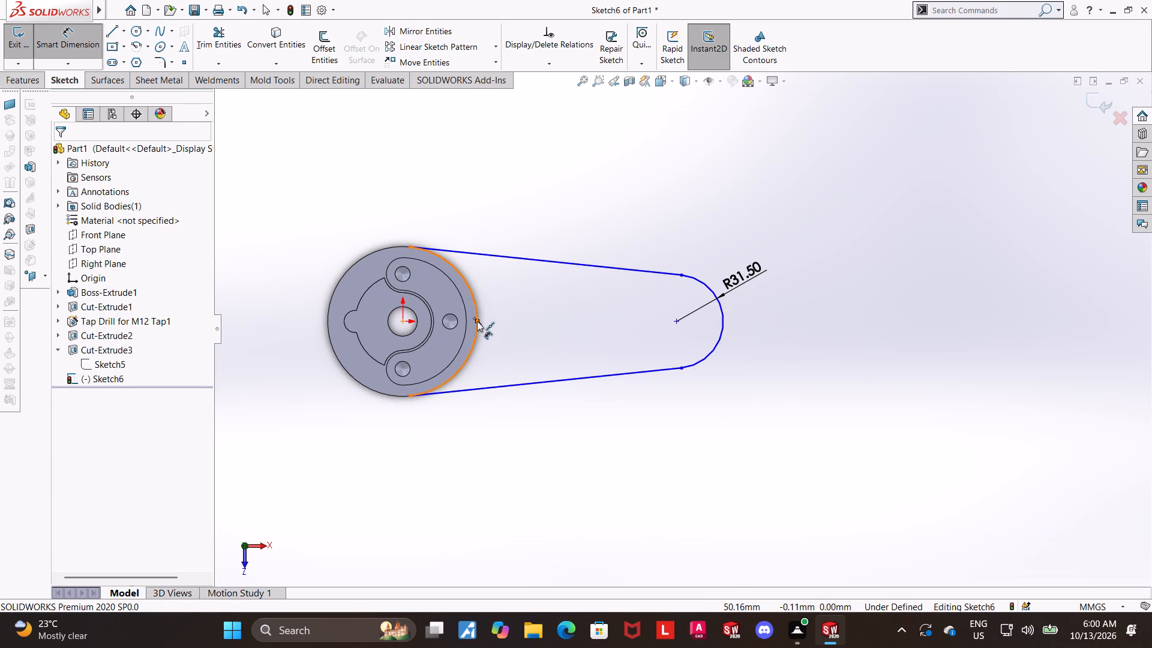
pyautogui.click(477, 321)
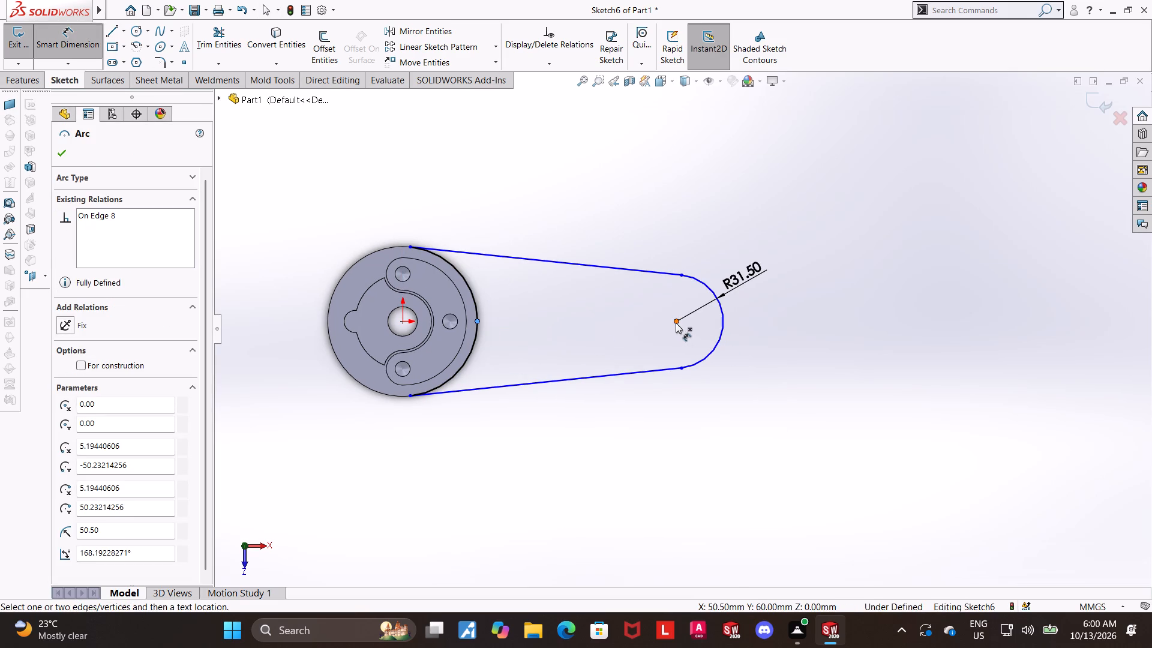
pyautogui.click(722, 322)
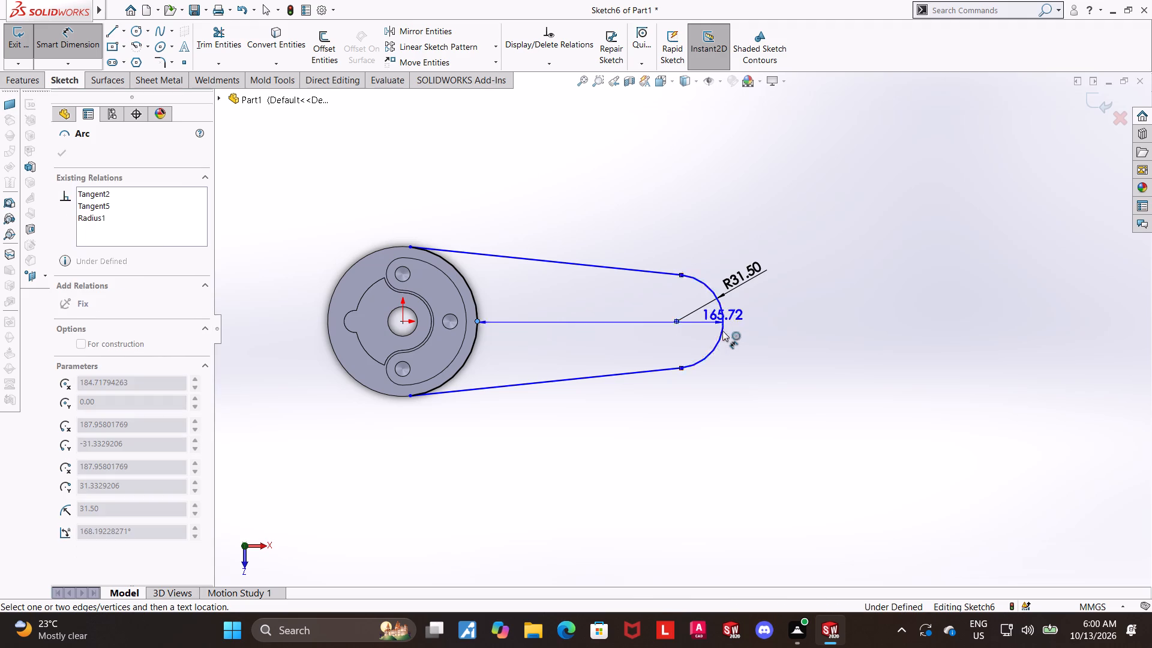
pyautogui.click(694, 440)
pyautogui.write('101.5')
pyautogui.press('Return')
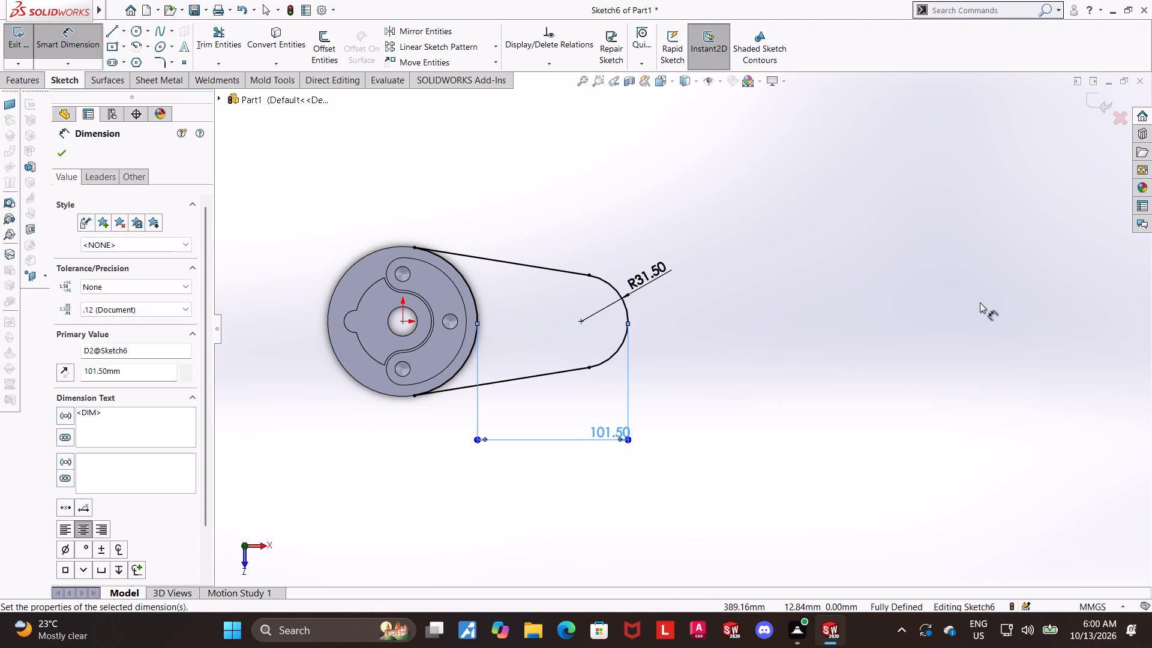
pyautogui.scroll(1, 976, 305)
pyautogui.scroll(-1, 814, 328)
pyautogui.moveTo(460, 458); pyautogui.dragTo(442, 190, button='middle')
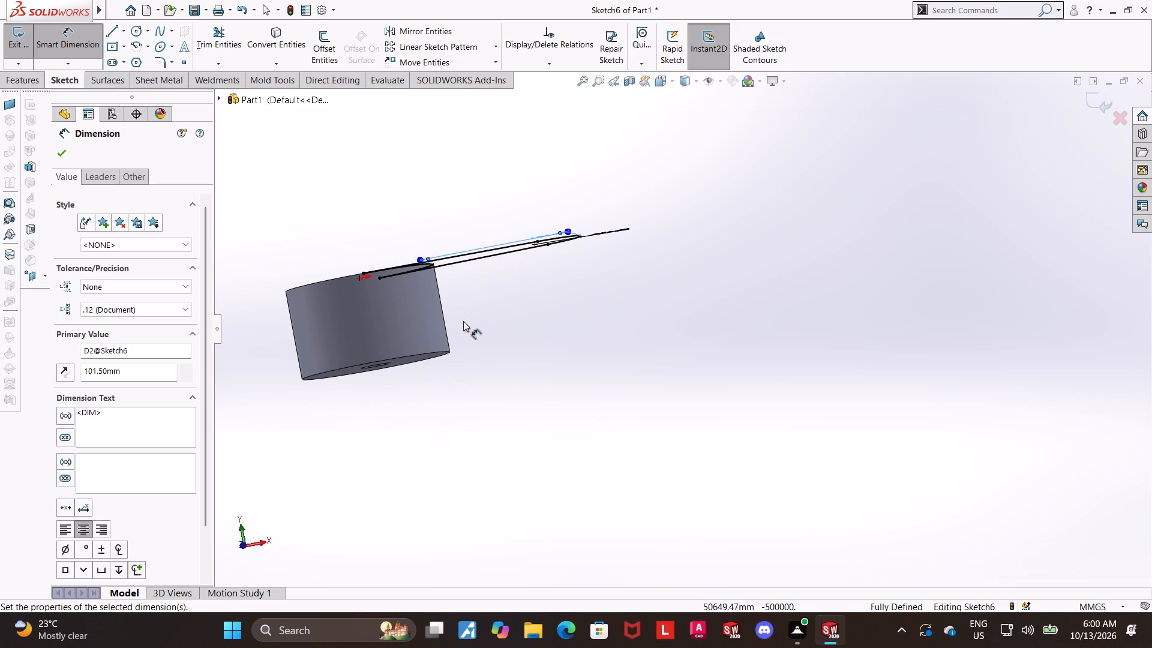
pyautogui.scroll(1, 472, 340)
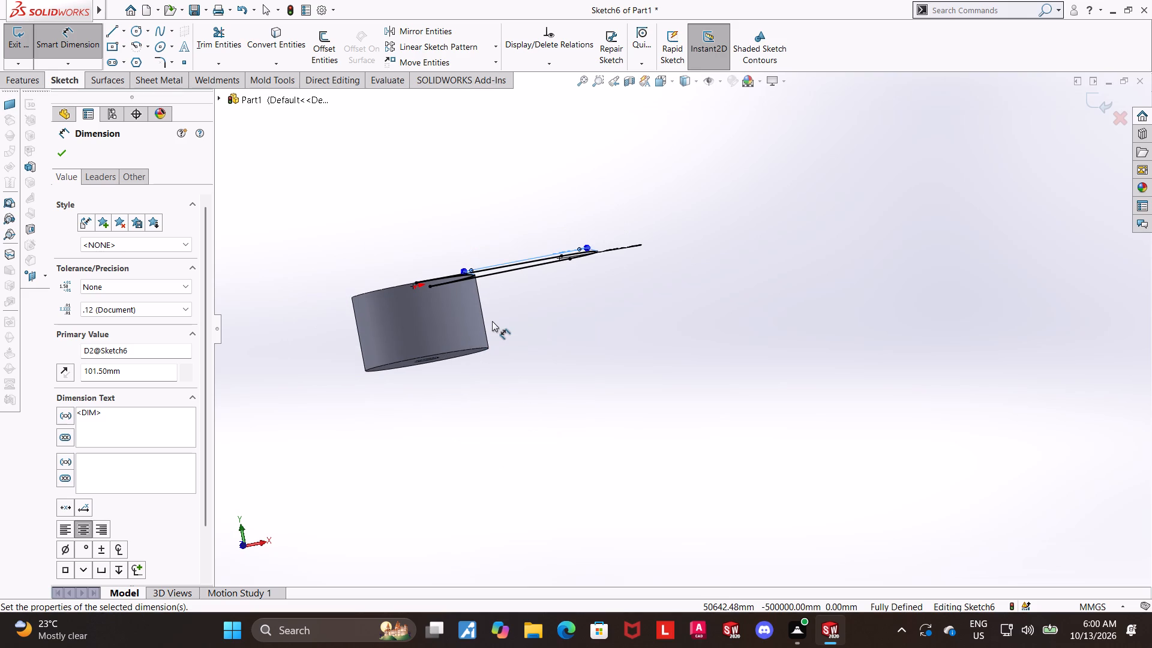
pyautogui.moveTo(498, 322); pyautogui.dragTo(499, 421, button='middle')
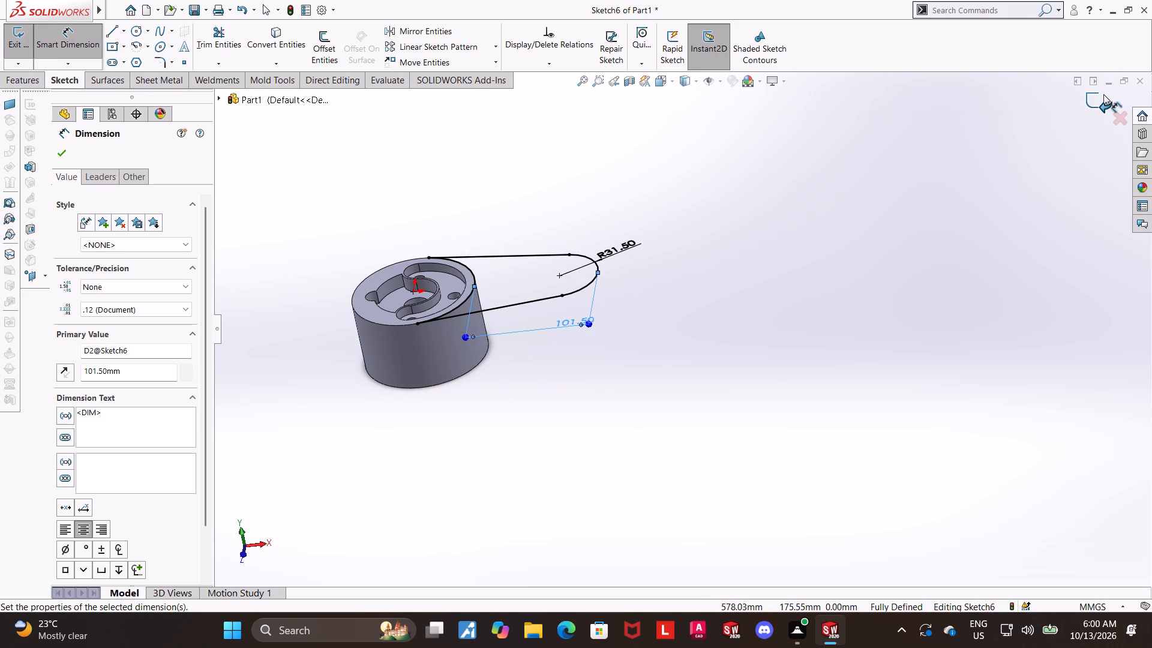
pyautogui.click(1103, 94)
# Extrude the tangent arm profile 20 mm in the reversed direction, down alongside the cylinder, merged with the body.
pyautogui.middleClick(704, 281)
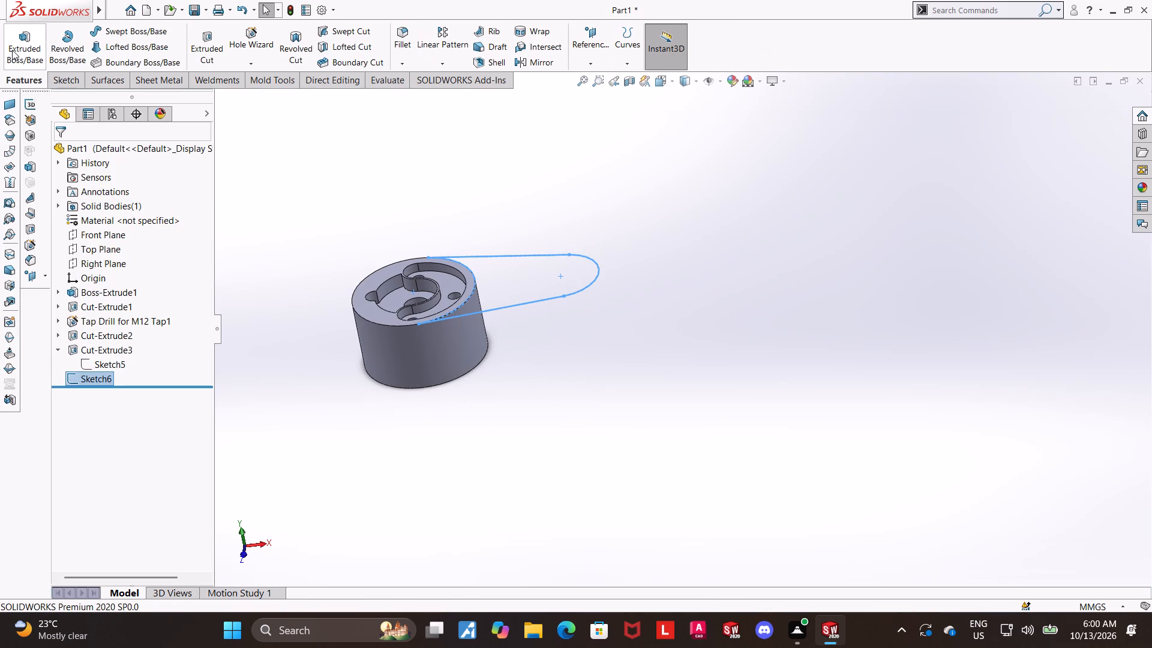
pyautogui.click(12, 50)
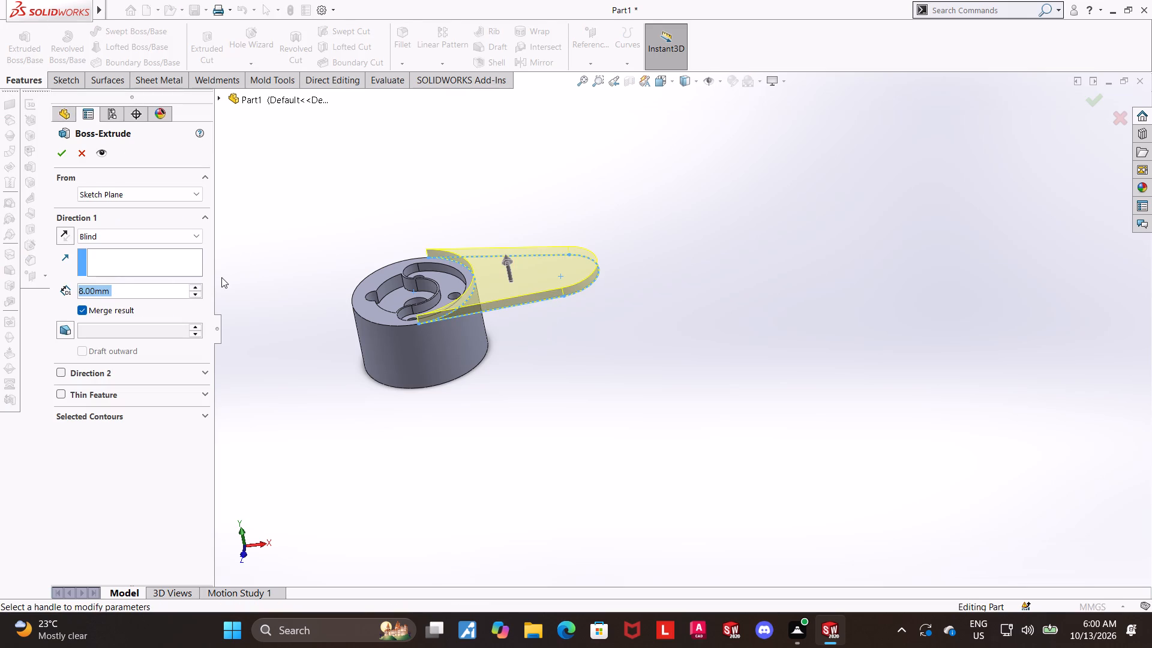
pyautogui.press('2')
pyautogui.press('0')
pyautogui.press('Return')
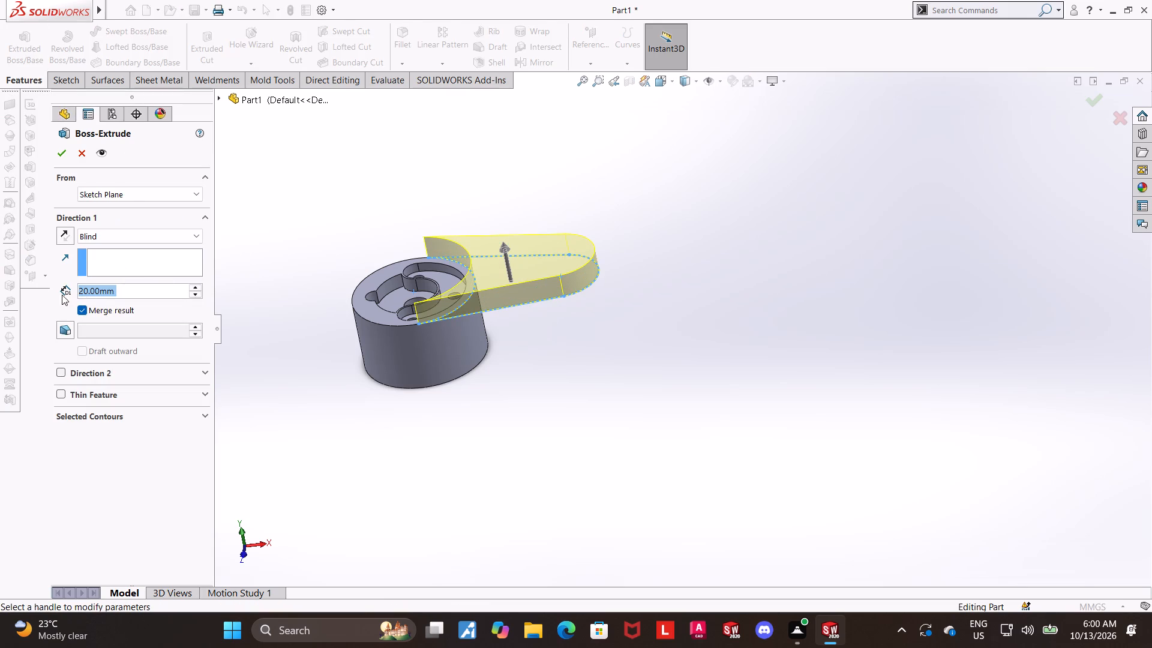
pyautogui.click(61, 238)
pyautogui.click(55, 151)
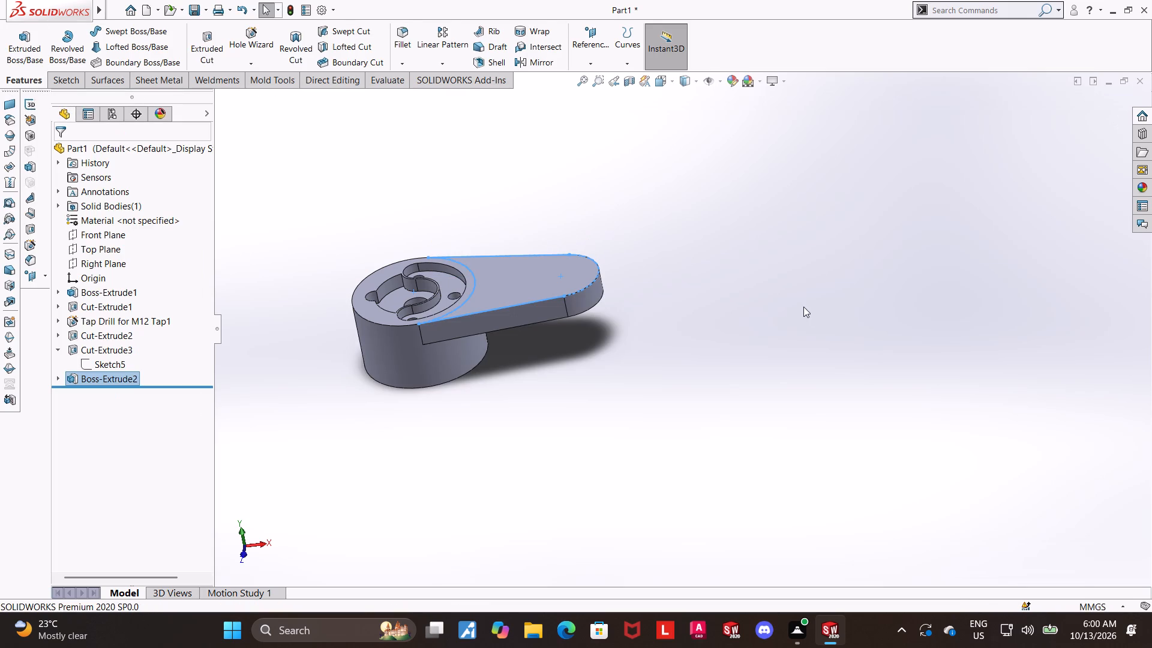
pyautogui.click(747, 302)
# Start a sketch on the arm's top face and draw a circle of radius 31.5 mm centred on the rounded end.
pyautogui.moveTo(738, 323); pyautogui.dragTo(738, 378, button='middle')
pyautogui.click(742, 349)
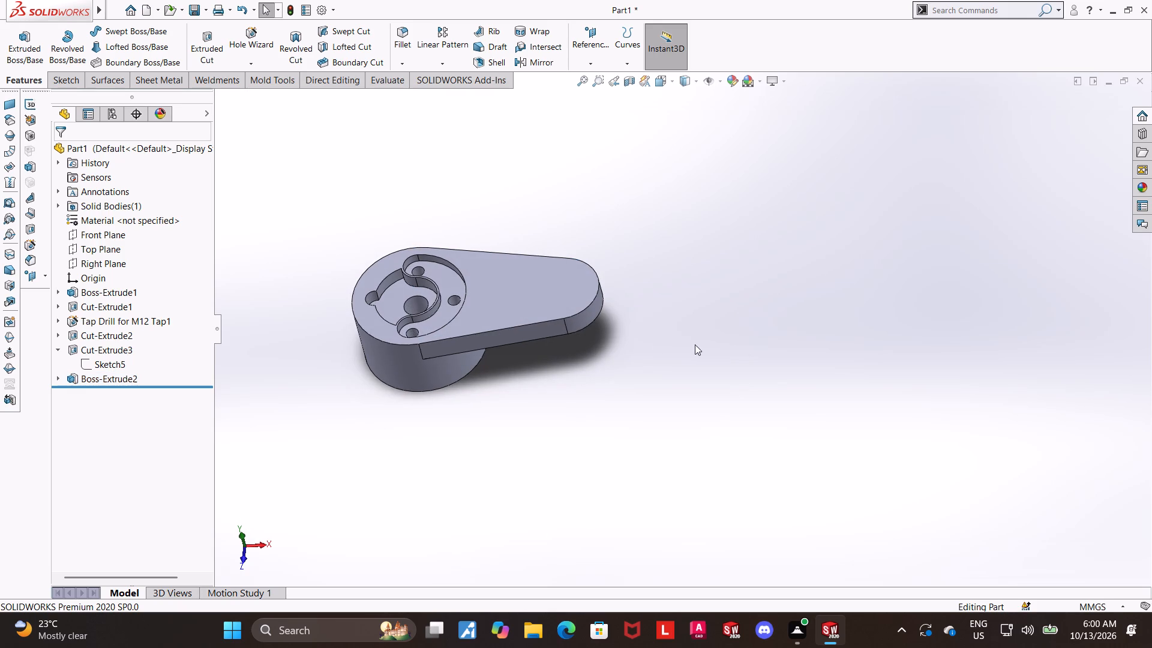
pyautogui.scroll(1, 509, 340)
pyautogui.scroll(-1, 465, 258)
pyautogui.moveTo(488, 256); pyautogui.dragTo(495, 291, button='middle')
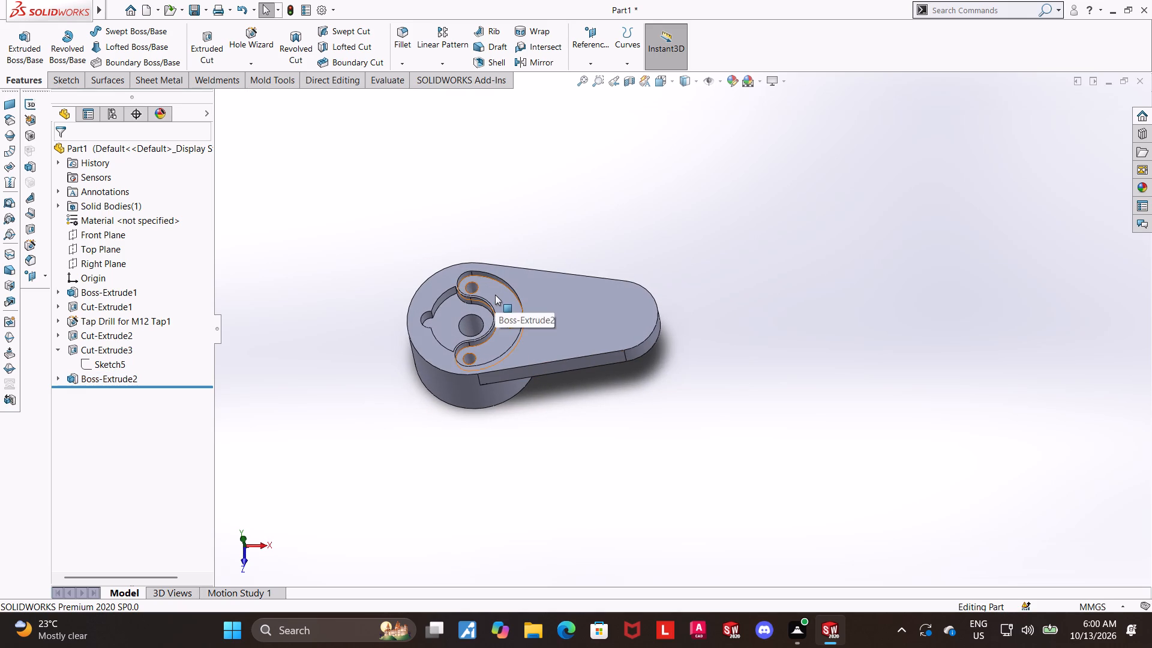
pyautogui.click(578, 321)
pyautogui.click(636, 287)
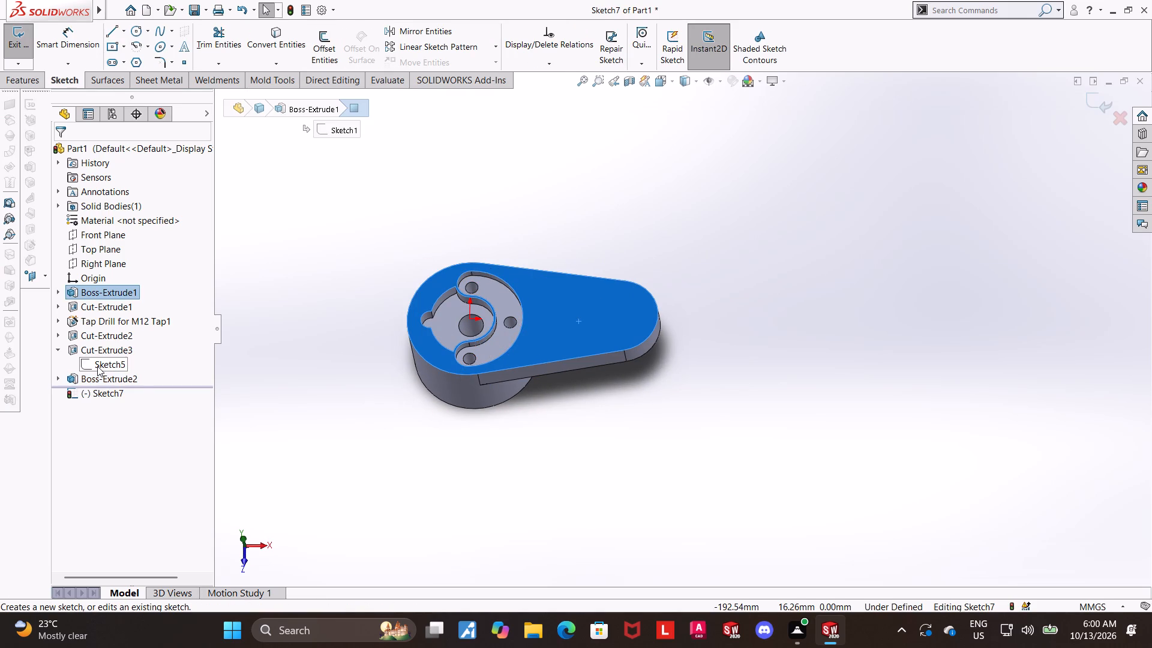
pyautogui.click(109, 388)
pyautogui.click(132, 377)
pyautogui.scroll(1, 679, 385)
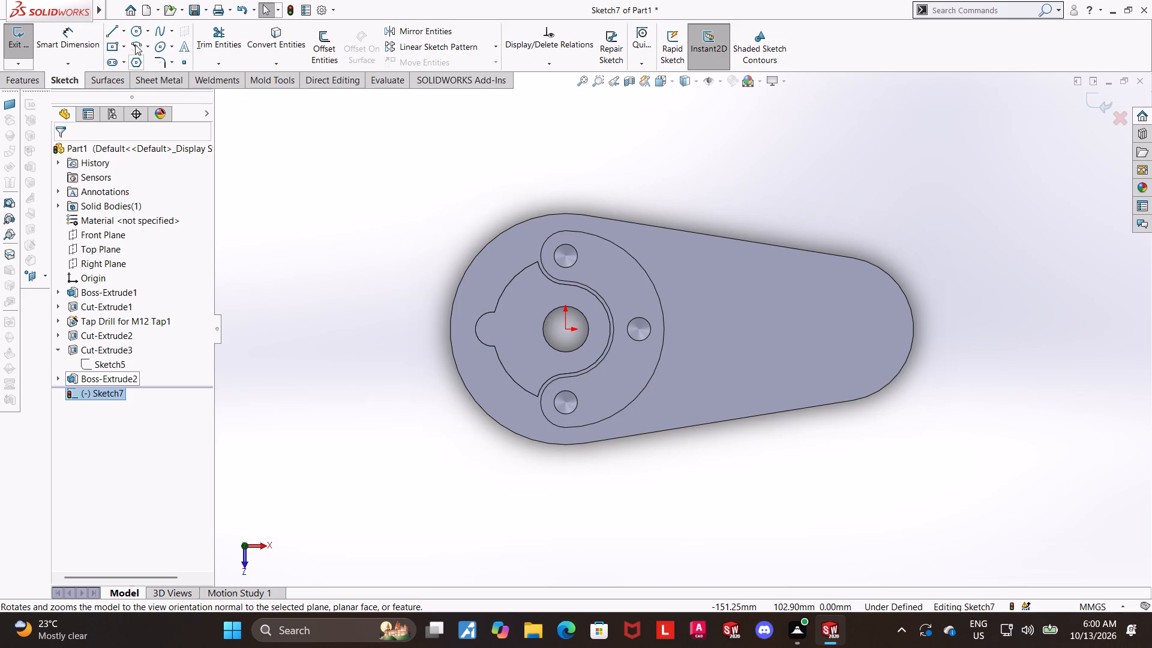
pyautogui.click(137, 28)
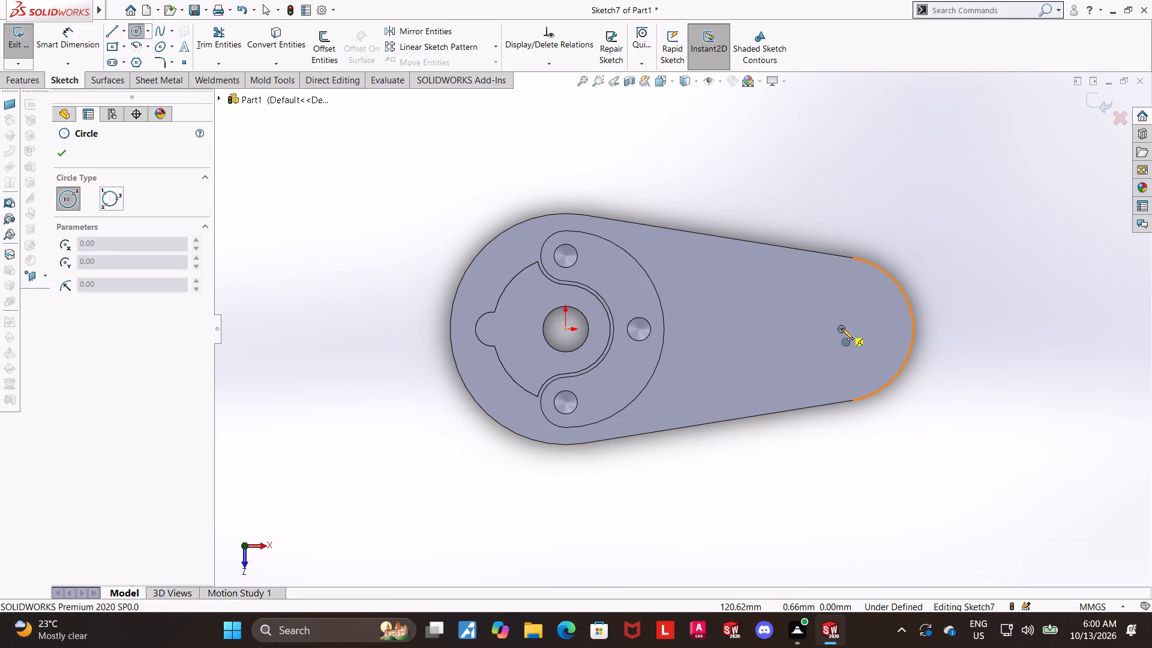
pyautogui.click(842, 328)
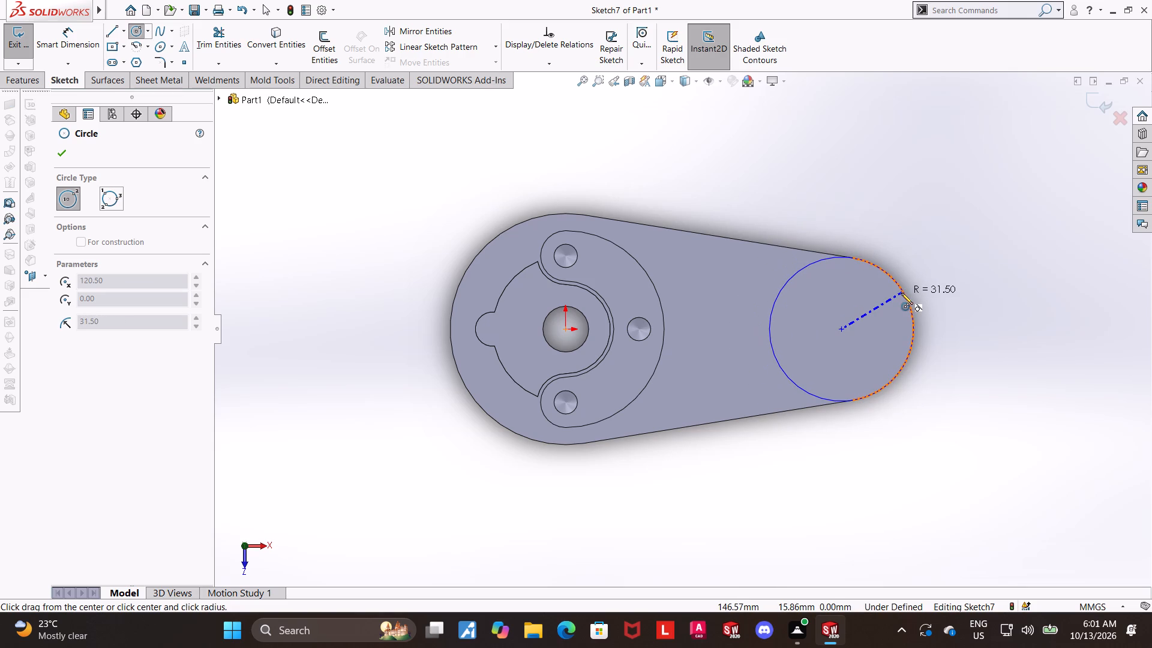
pyautogui.click(901, 293)
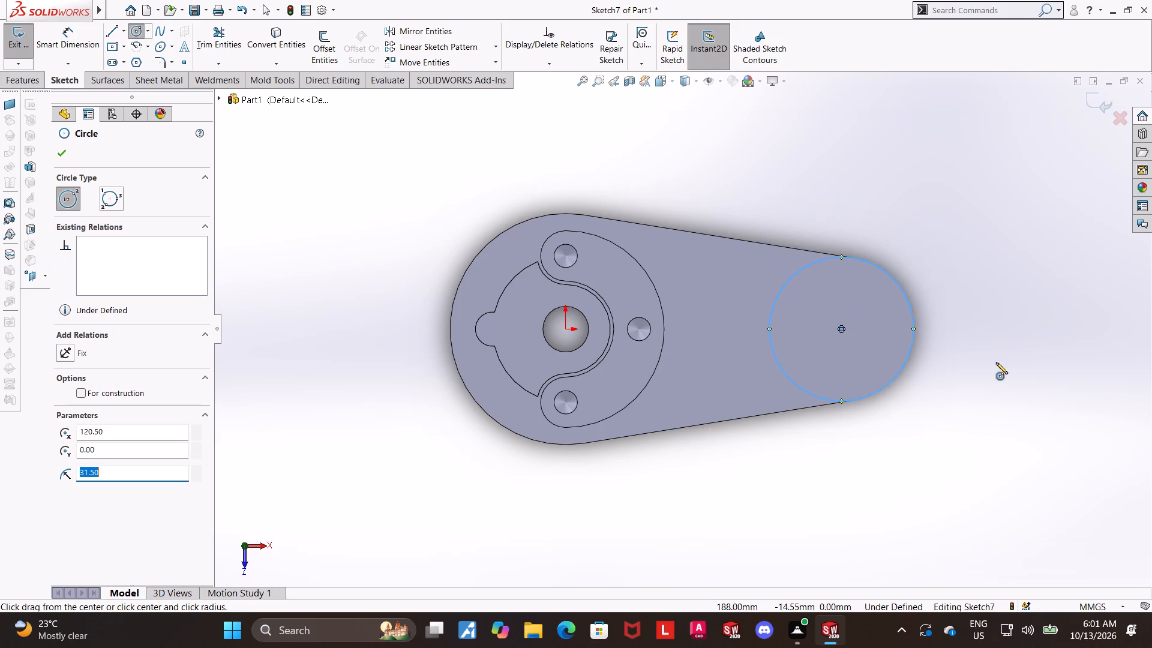
# Dimension the diameter of the circle at the arm's rounded end, keeping its drawn size.
pyautogui.scroll(2, 996, 362)
pyautogui.scroll(-2, 941, 357)
pyautogui.press('Escape')
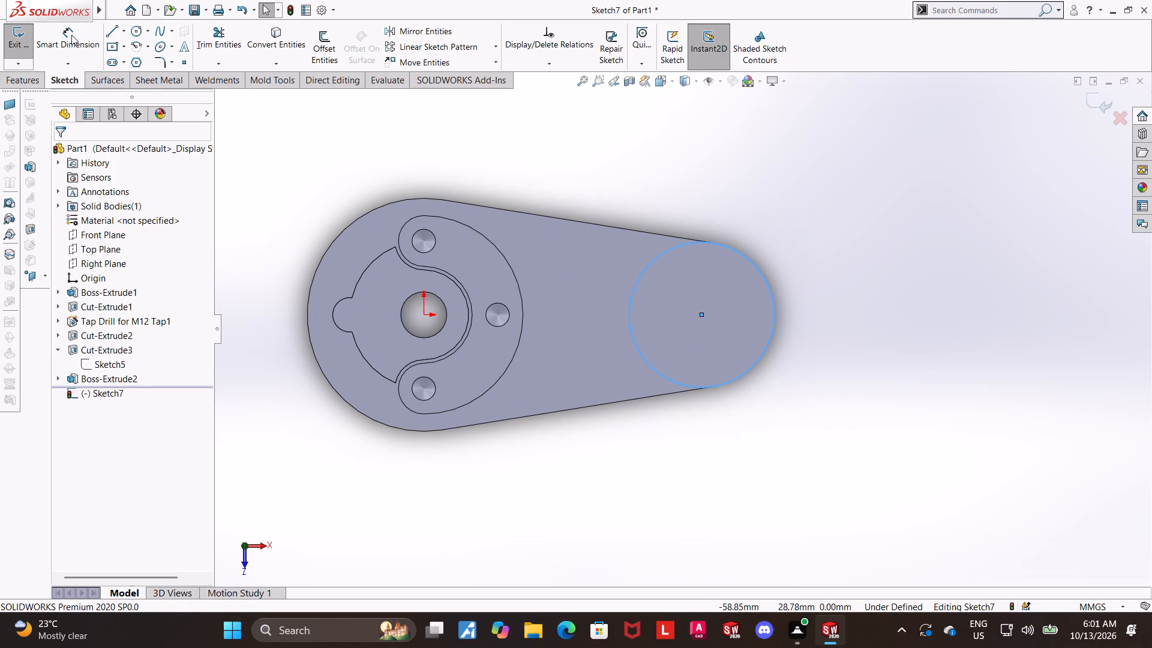
pyautogui.click(71, 35)
pyautogui.scroll(2, 712, 290)
pyautogui.scroll(-2, 733, 296)
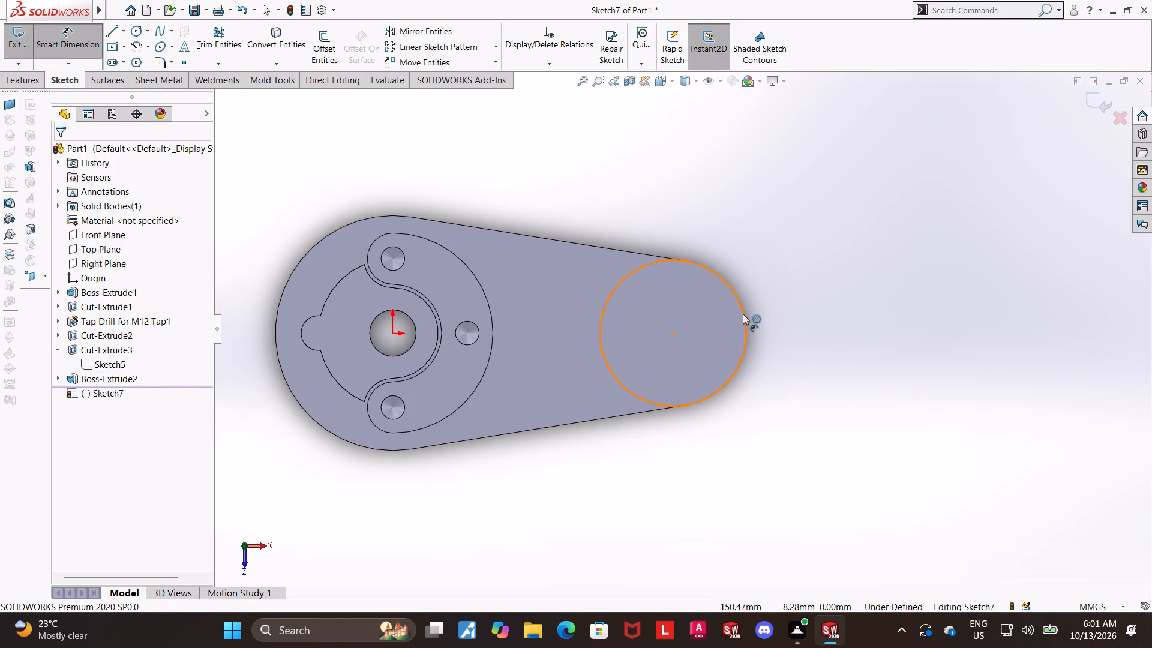
pyautogui.click(743, 314)
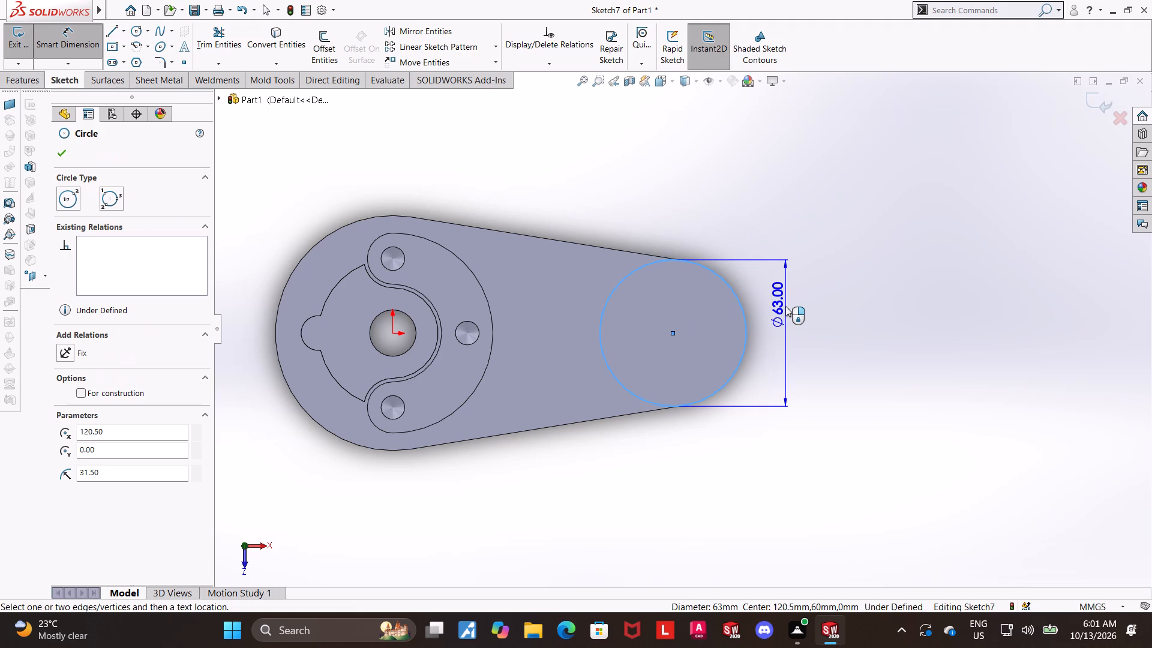
pyautogui.click(785, 306)
pyautogui.scroll(2, 832, 317)
pyautogui.scroll(-1, 832, 317)
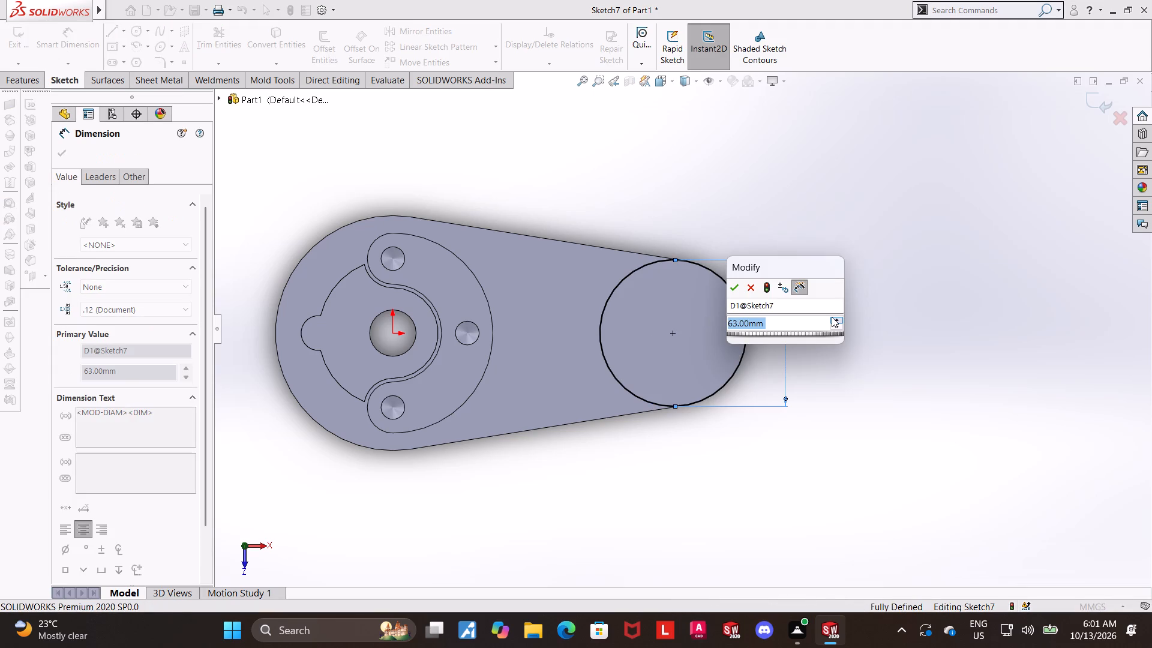
pyautogui.press('Escape')
pyautogui.press('Escape')
pyautogui.press('Escape')
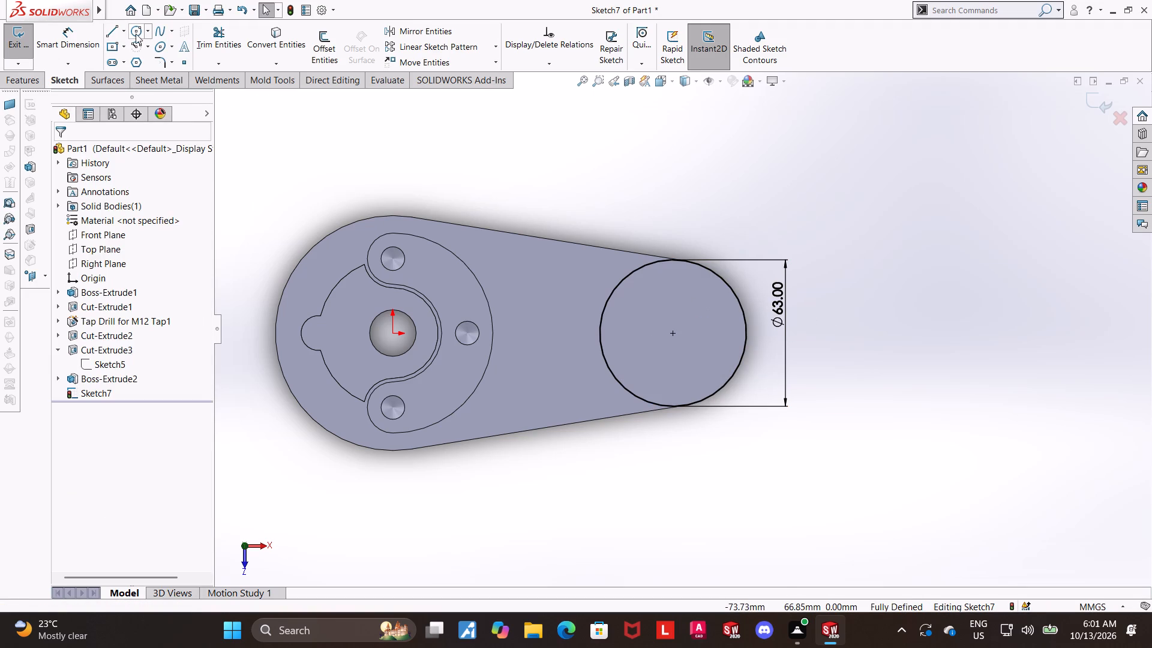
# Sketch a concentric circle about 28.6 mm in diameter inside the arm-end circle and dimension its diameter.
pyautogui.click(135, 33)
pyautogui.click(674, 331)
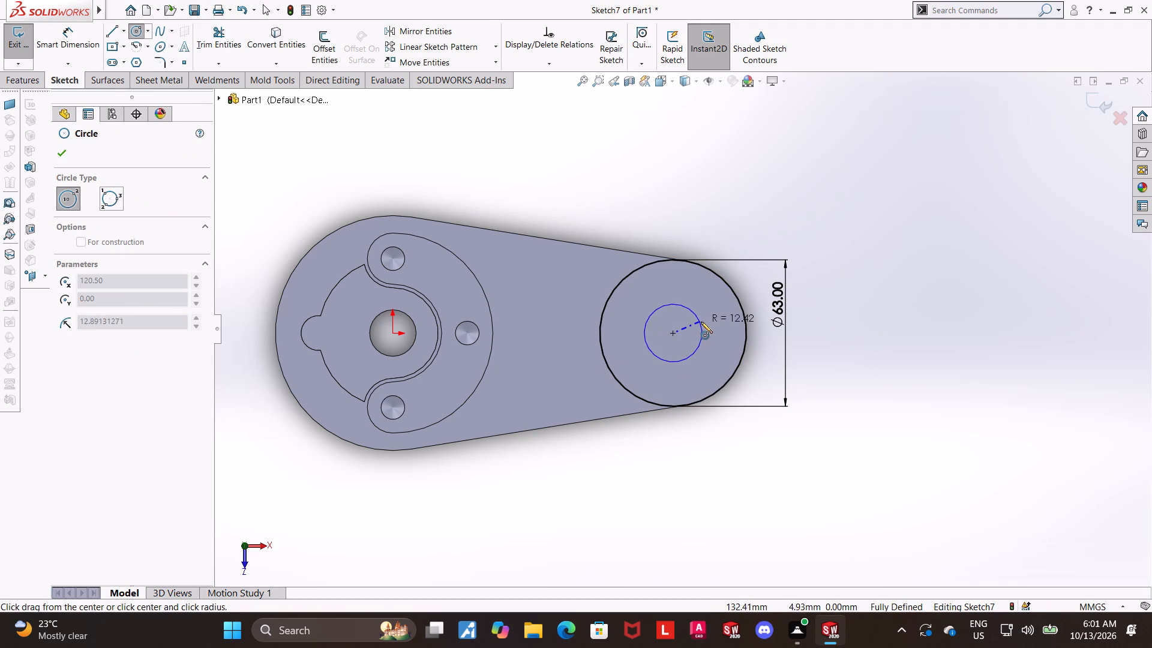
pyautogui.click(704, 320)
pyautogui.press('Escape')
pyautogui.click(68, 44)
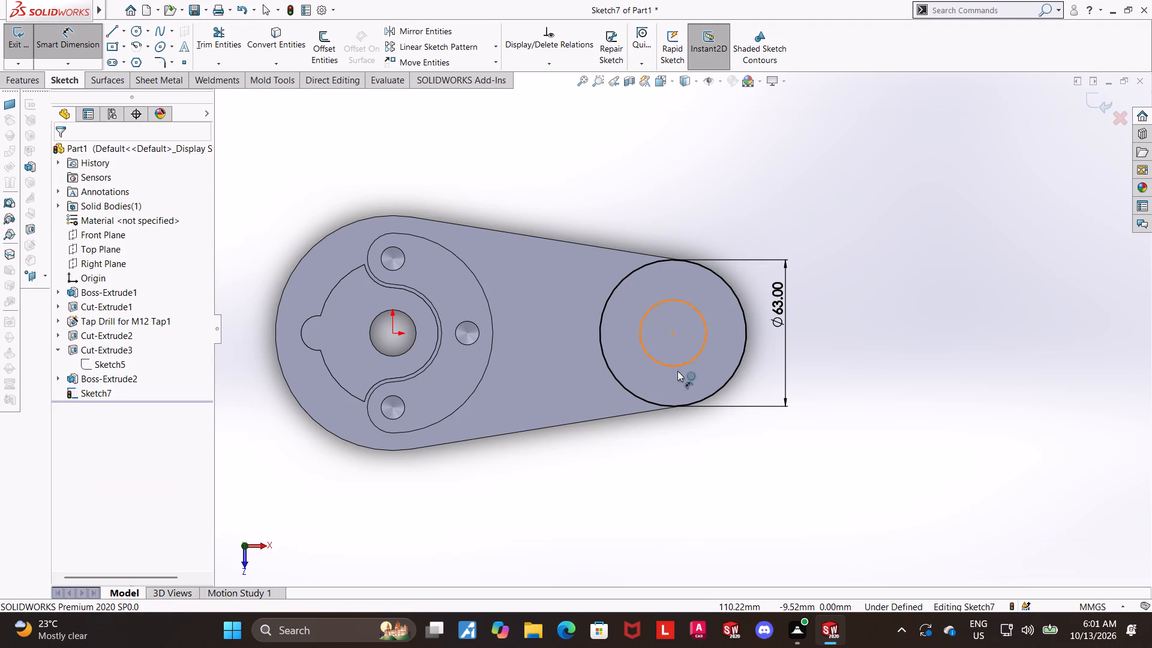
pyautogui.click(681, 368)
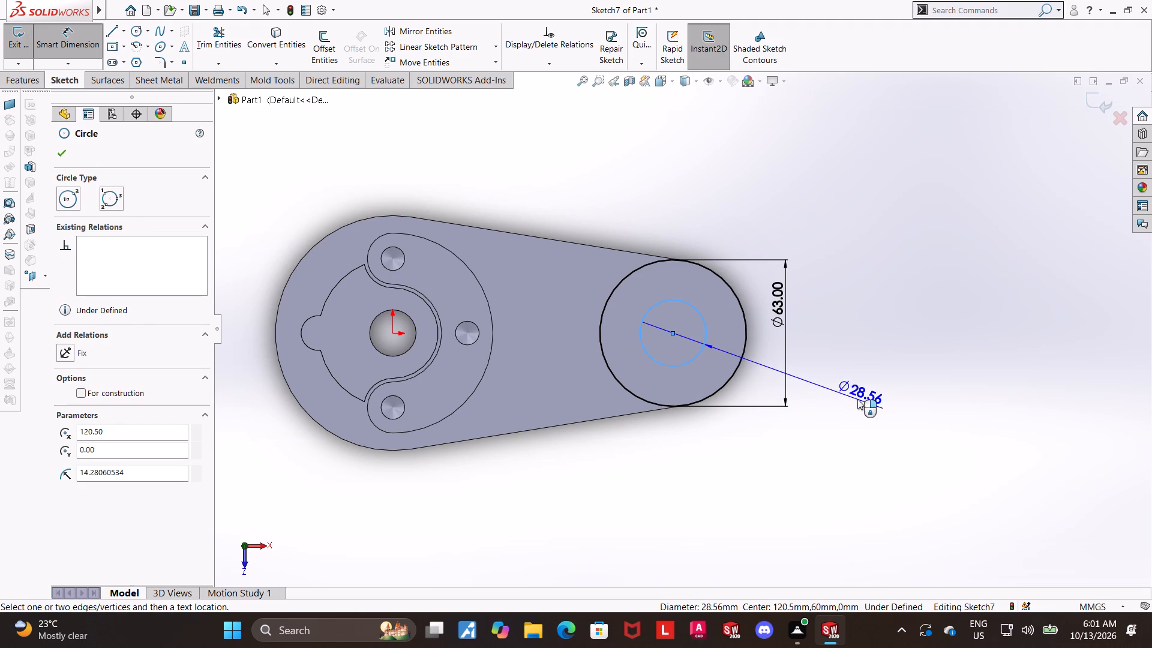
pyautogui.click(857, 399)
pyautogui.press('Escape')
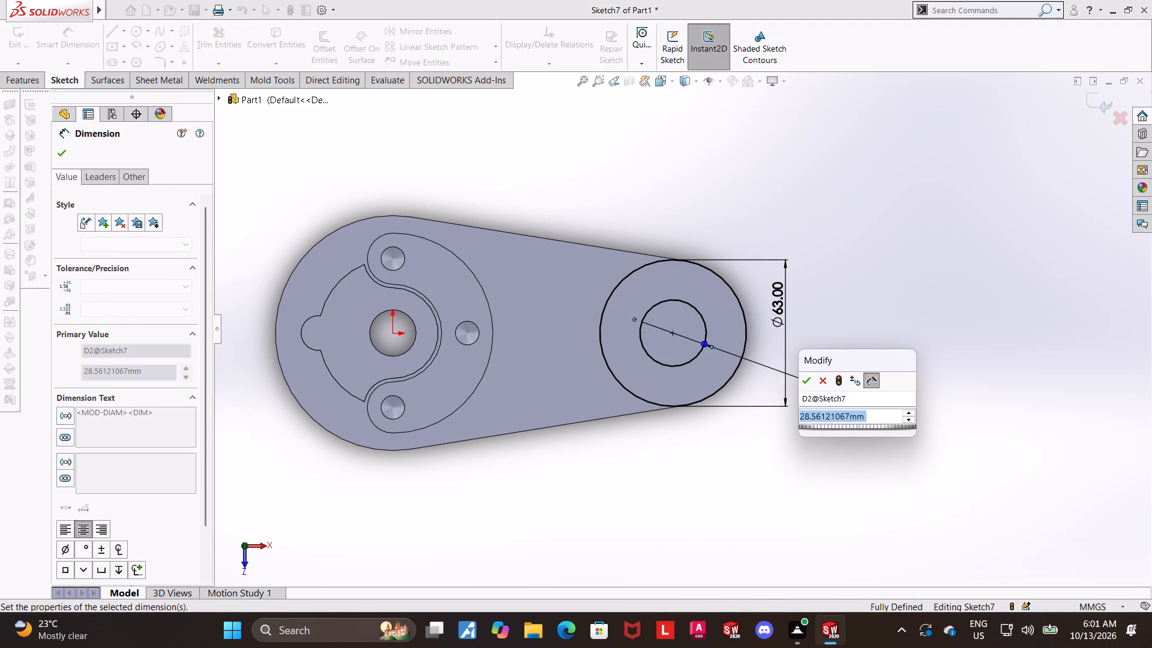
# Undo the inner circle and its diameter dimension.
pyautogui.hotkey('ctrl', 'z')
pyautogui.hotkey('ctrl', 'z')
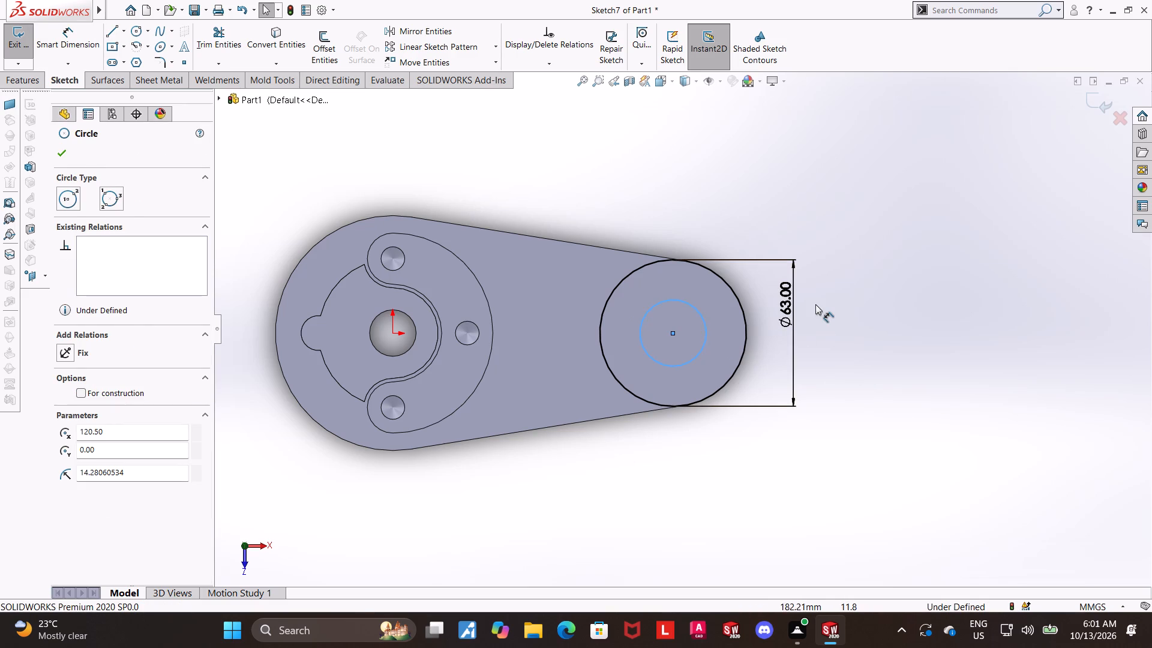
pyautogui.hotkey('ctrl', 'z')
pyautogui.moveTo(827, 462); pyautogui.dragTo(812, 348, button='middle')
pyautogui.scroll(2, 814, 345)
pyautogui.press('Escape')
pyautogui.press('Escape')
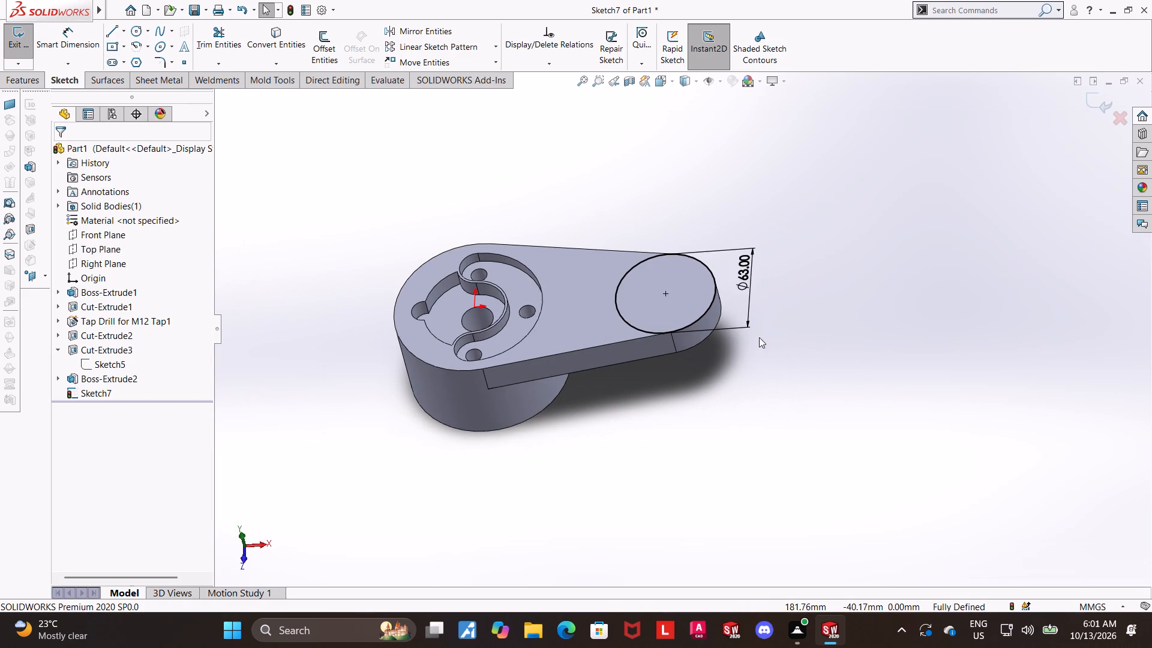
# Finish the sketch of the arm-end circle and clear the selection.
pyautogui.scroll(1, 758, 331)
pyautogui.scroll(-1, 756, 311)
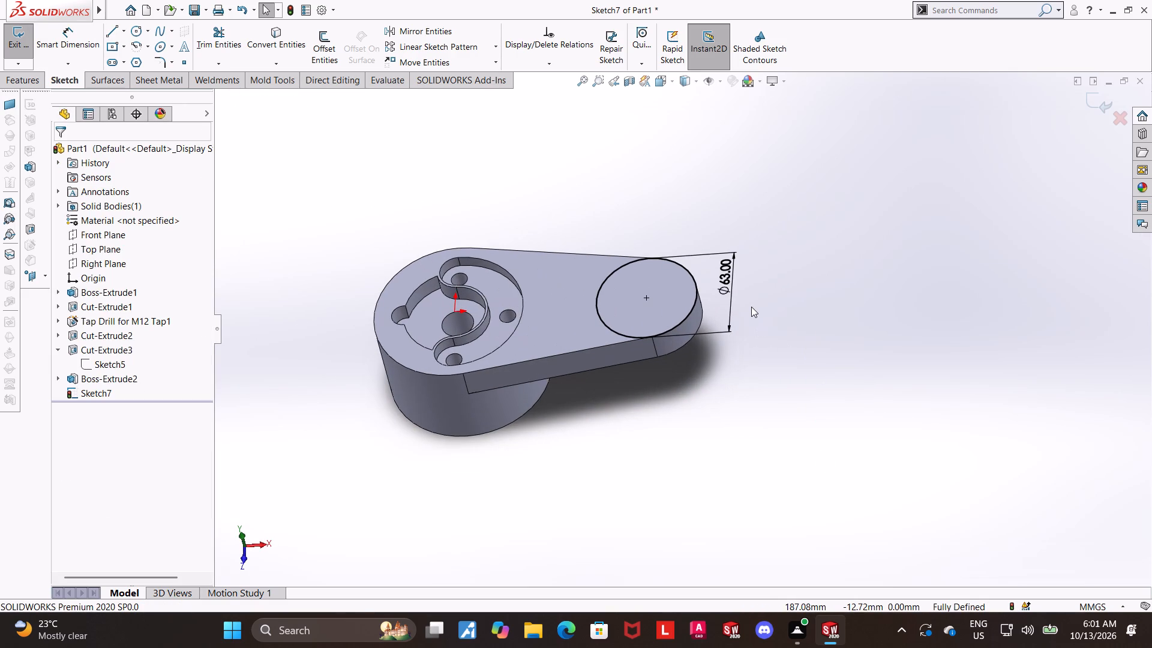
pyautogui.scroll(1, 931, 271)
pyautogui.scroll(-2, 729, 277)
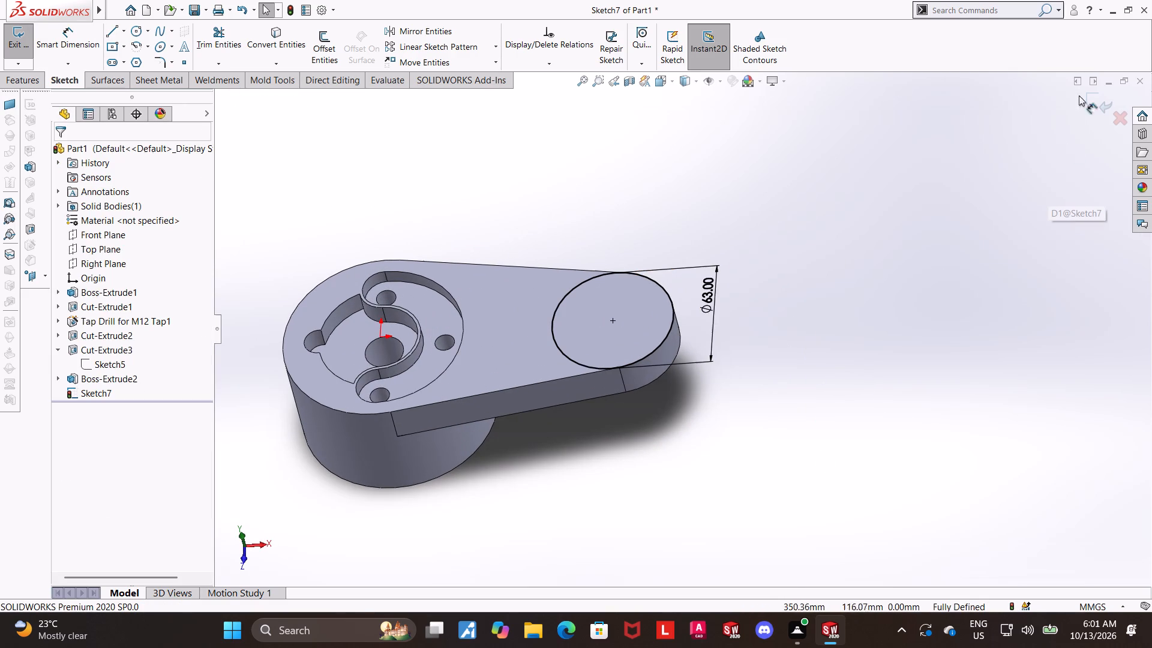
pyautogui.click(1096, 101)
pyautogui.scroll(2, 410, 236)
pyautogui.scroll(-3, 430, 271)
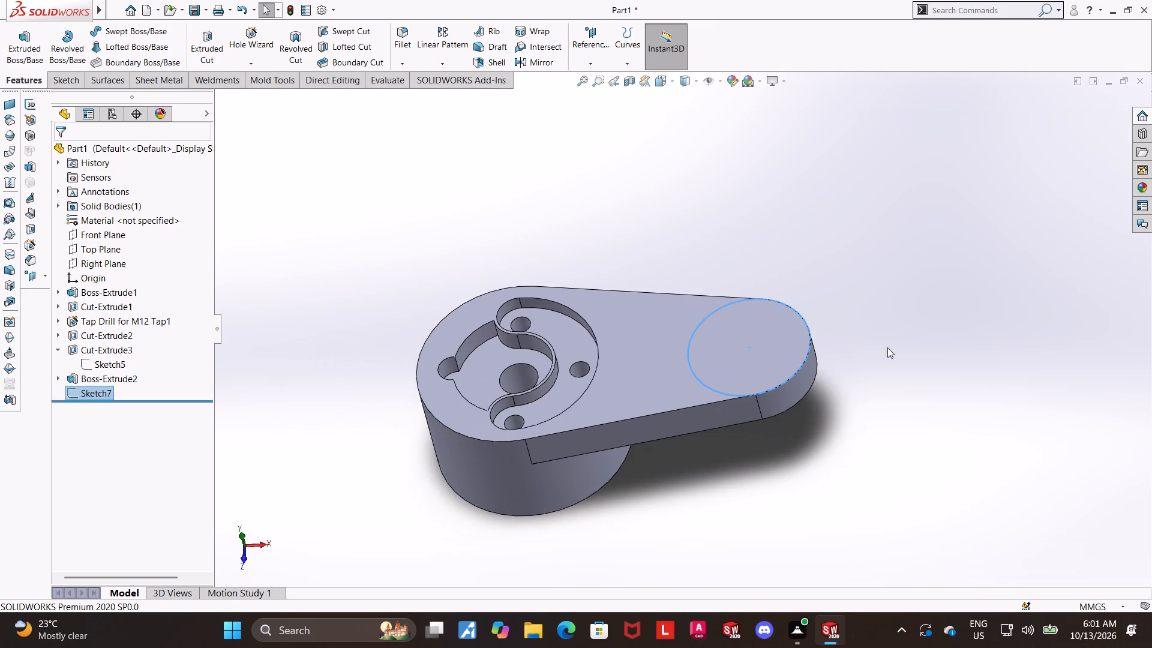
pyautogui.press('Escape')
pyautogui.press('Escape')
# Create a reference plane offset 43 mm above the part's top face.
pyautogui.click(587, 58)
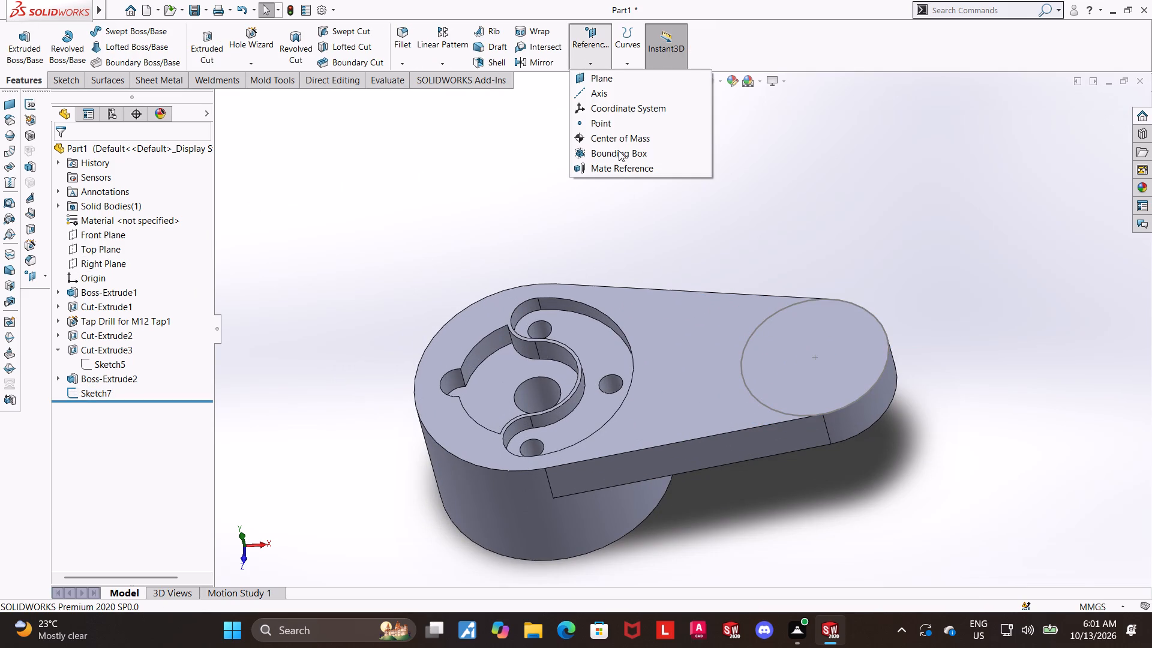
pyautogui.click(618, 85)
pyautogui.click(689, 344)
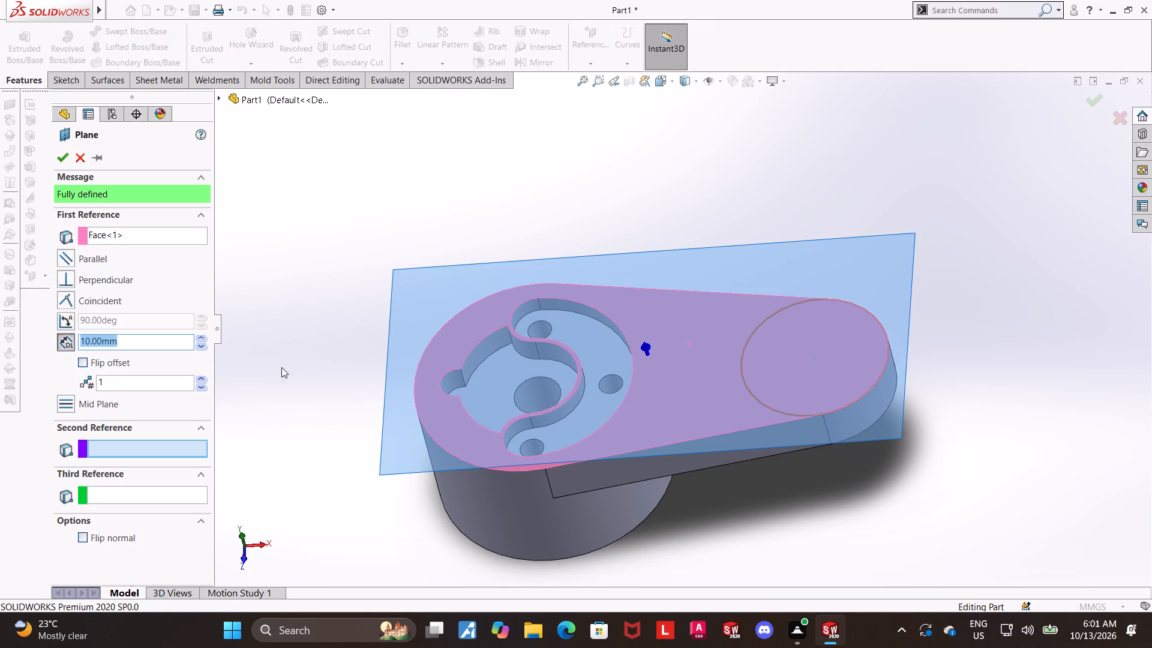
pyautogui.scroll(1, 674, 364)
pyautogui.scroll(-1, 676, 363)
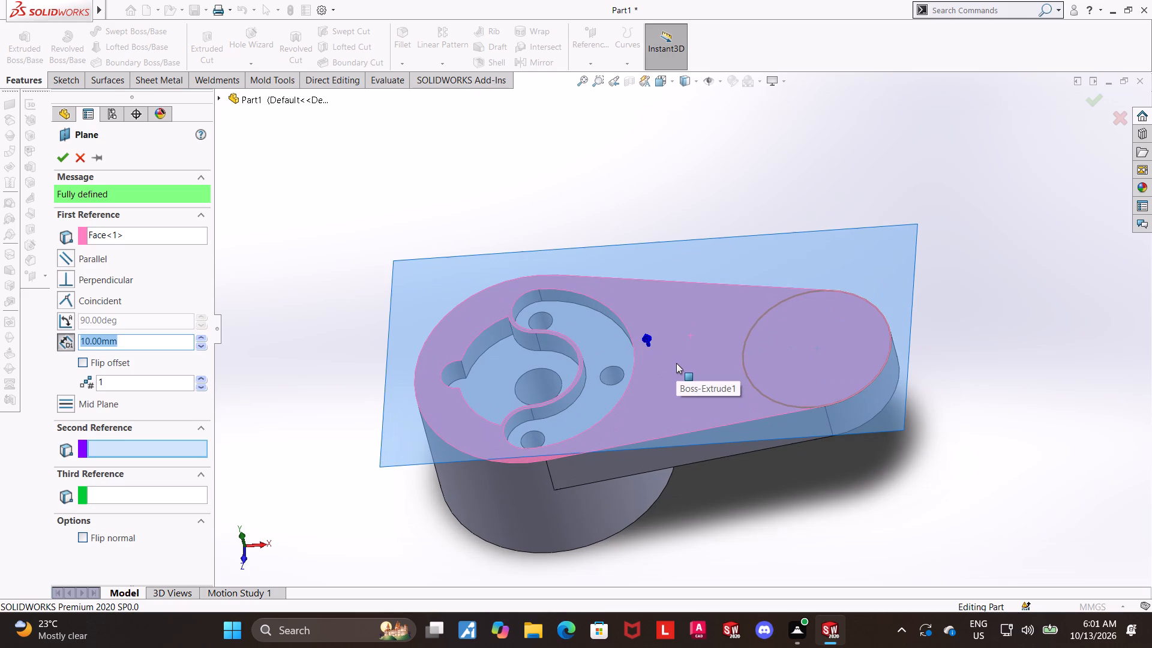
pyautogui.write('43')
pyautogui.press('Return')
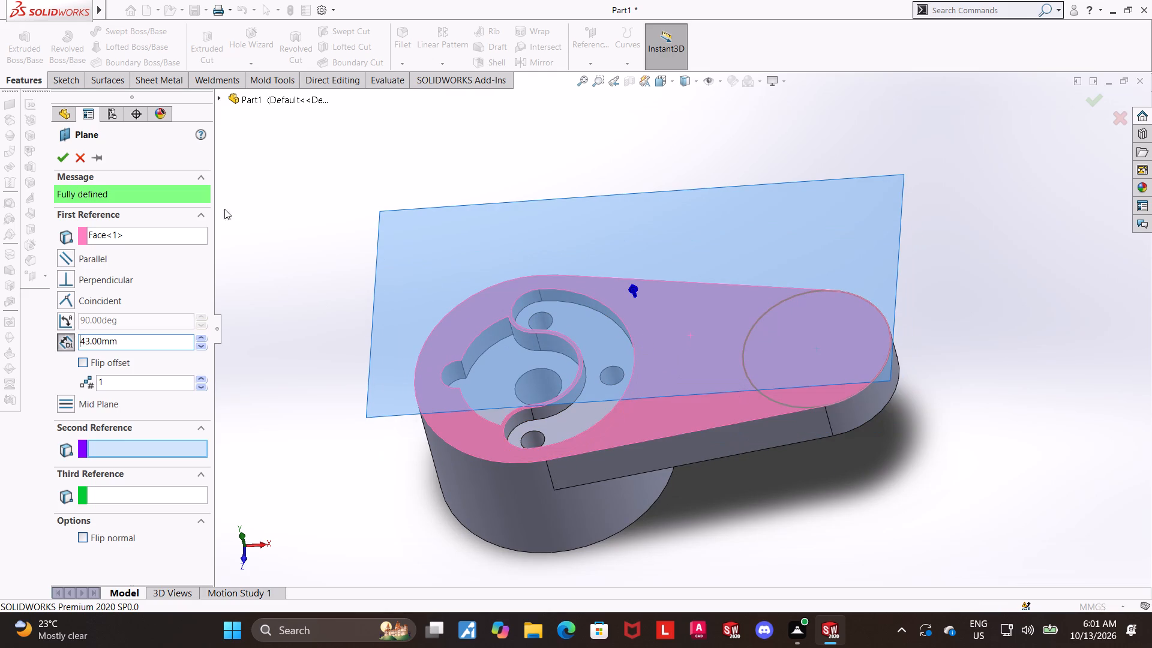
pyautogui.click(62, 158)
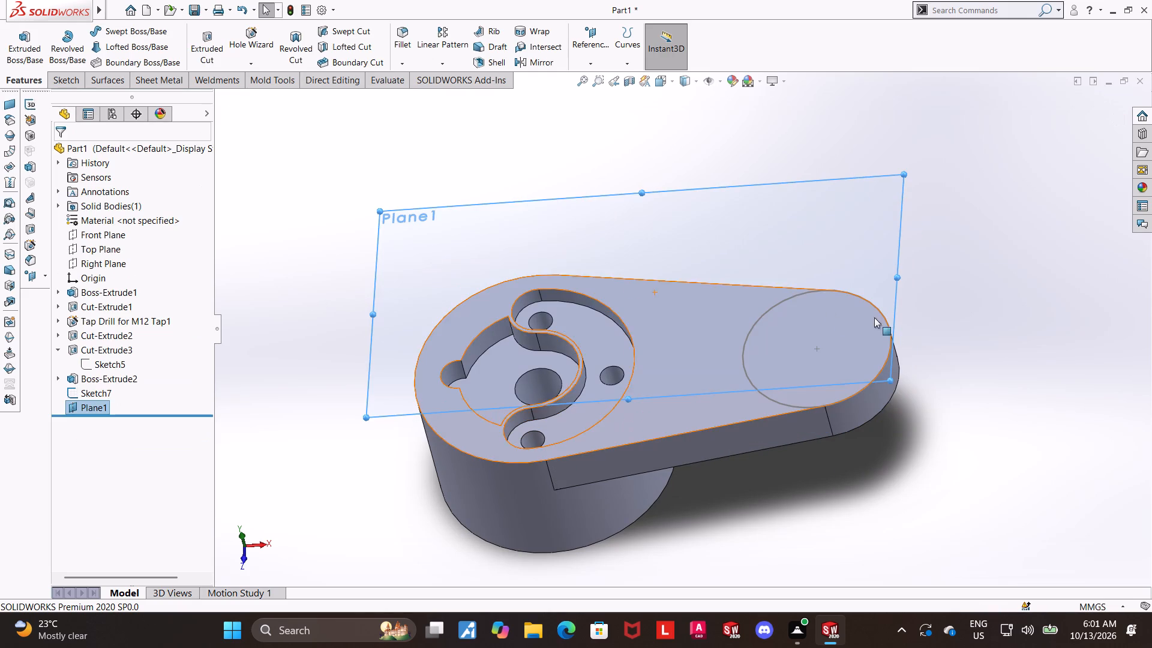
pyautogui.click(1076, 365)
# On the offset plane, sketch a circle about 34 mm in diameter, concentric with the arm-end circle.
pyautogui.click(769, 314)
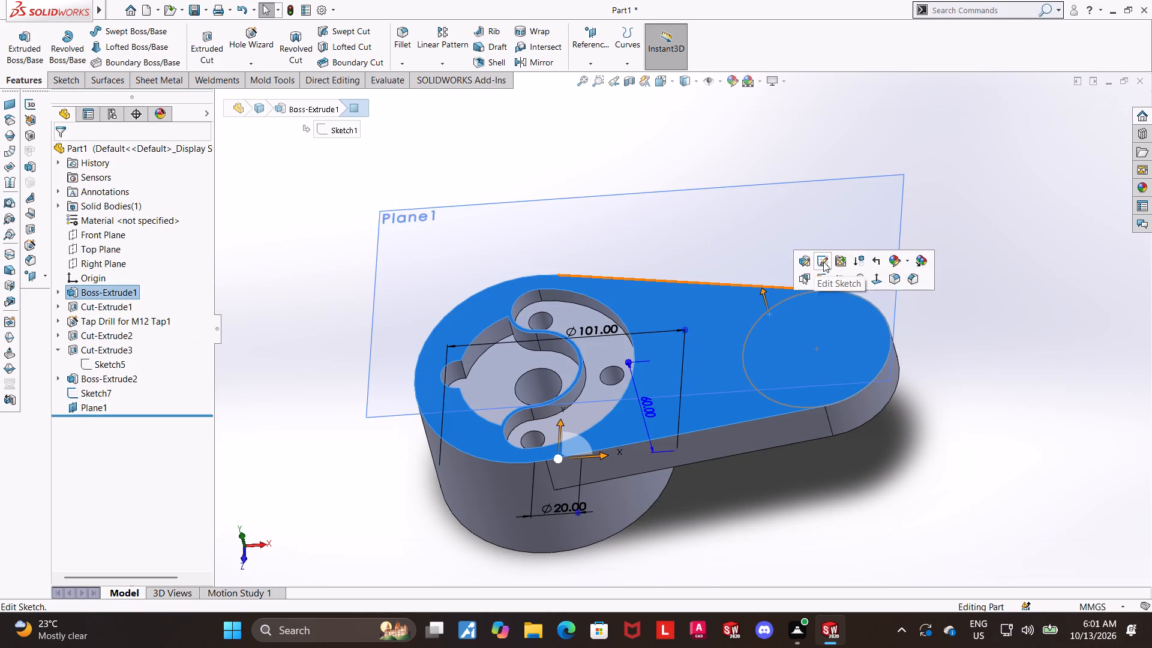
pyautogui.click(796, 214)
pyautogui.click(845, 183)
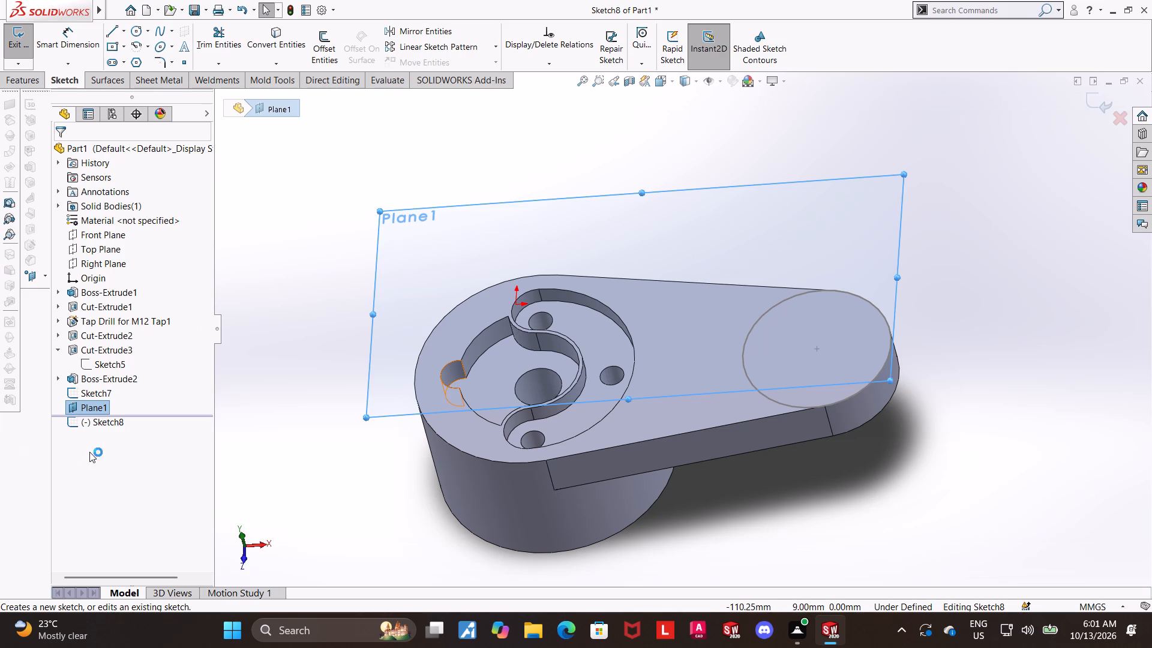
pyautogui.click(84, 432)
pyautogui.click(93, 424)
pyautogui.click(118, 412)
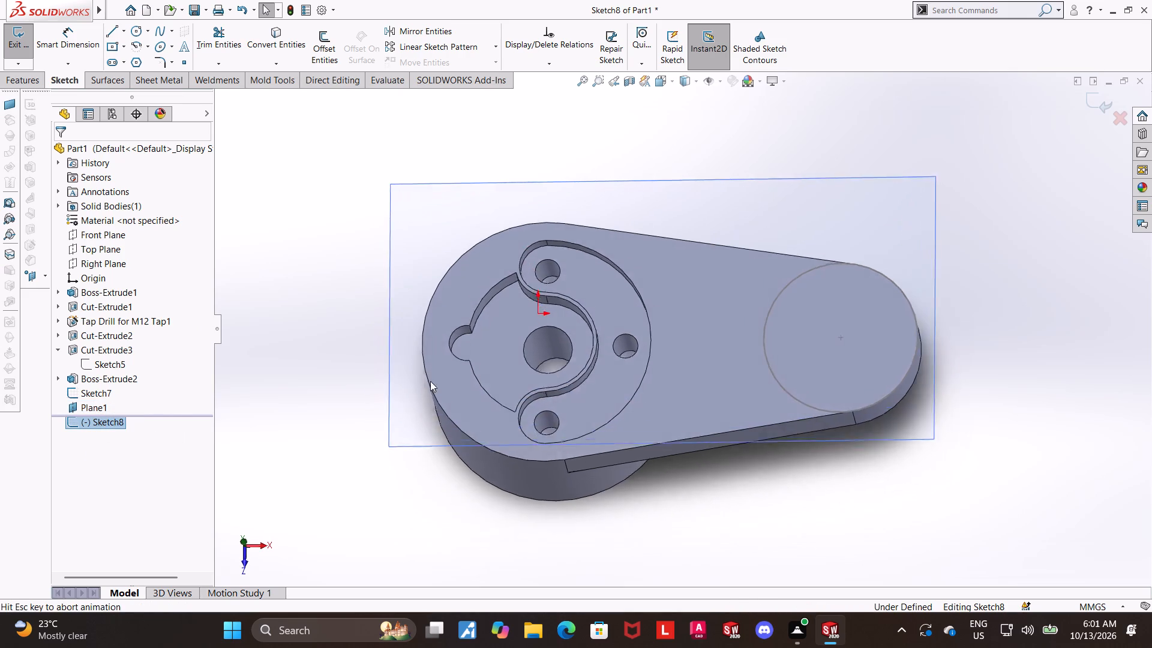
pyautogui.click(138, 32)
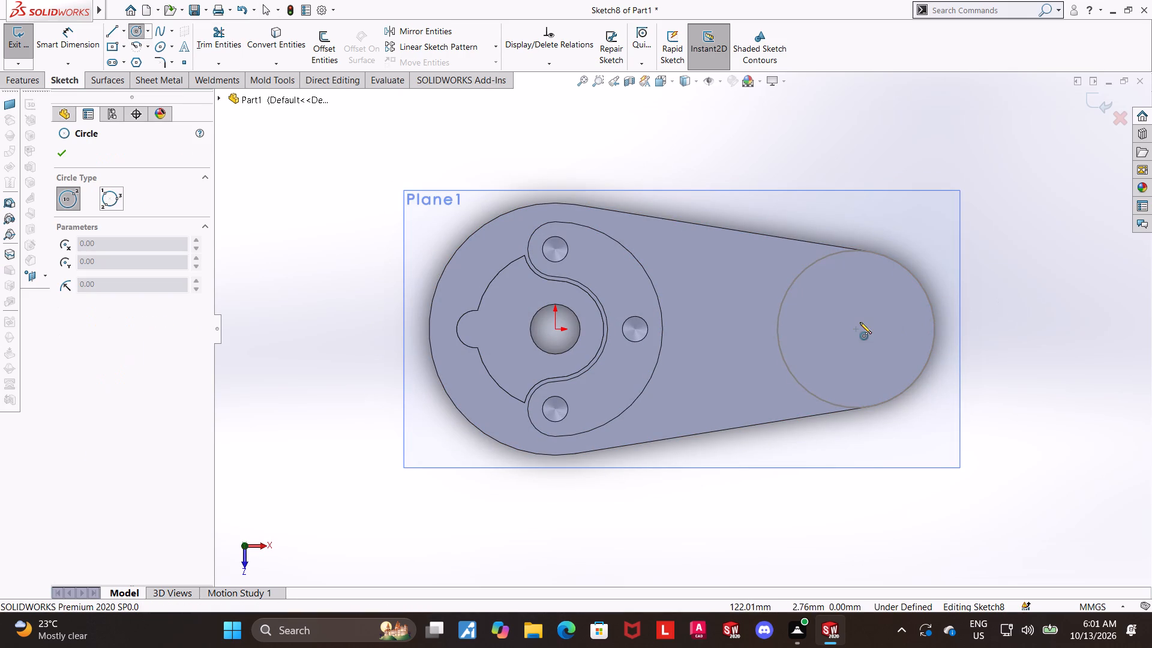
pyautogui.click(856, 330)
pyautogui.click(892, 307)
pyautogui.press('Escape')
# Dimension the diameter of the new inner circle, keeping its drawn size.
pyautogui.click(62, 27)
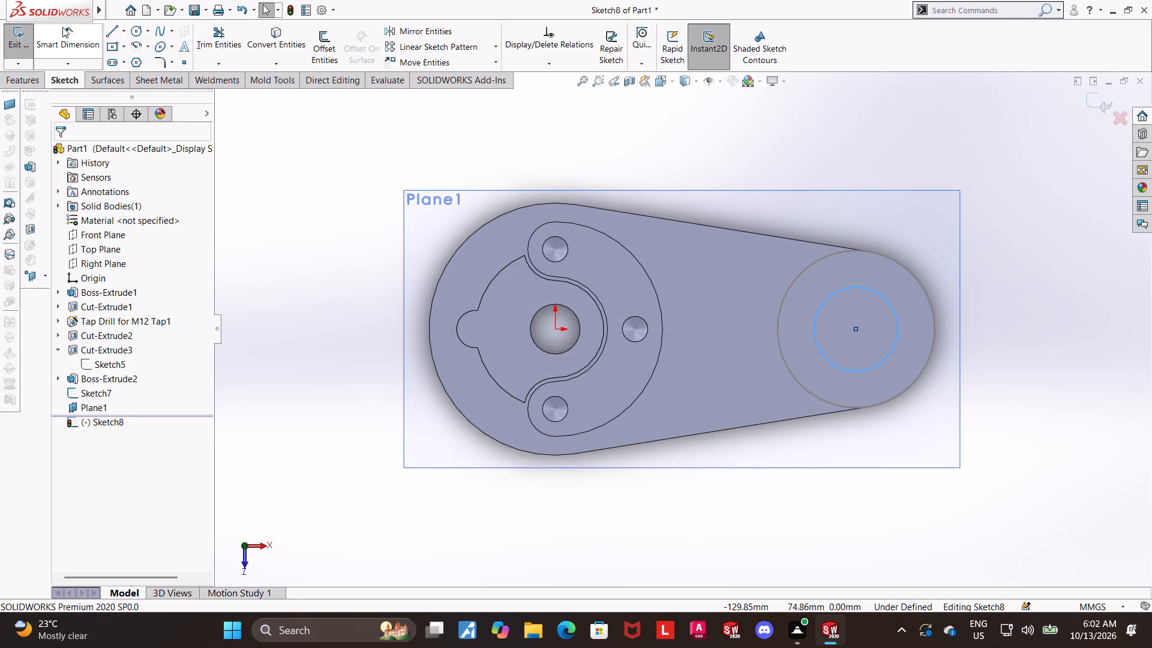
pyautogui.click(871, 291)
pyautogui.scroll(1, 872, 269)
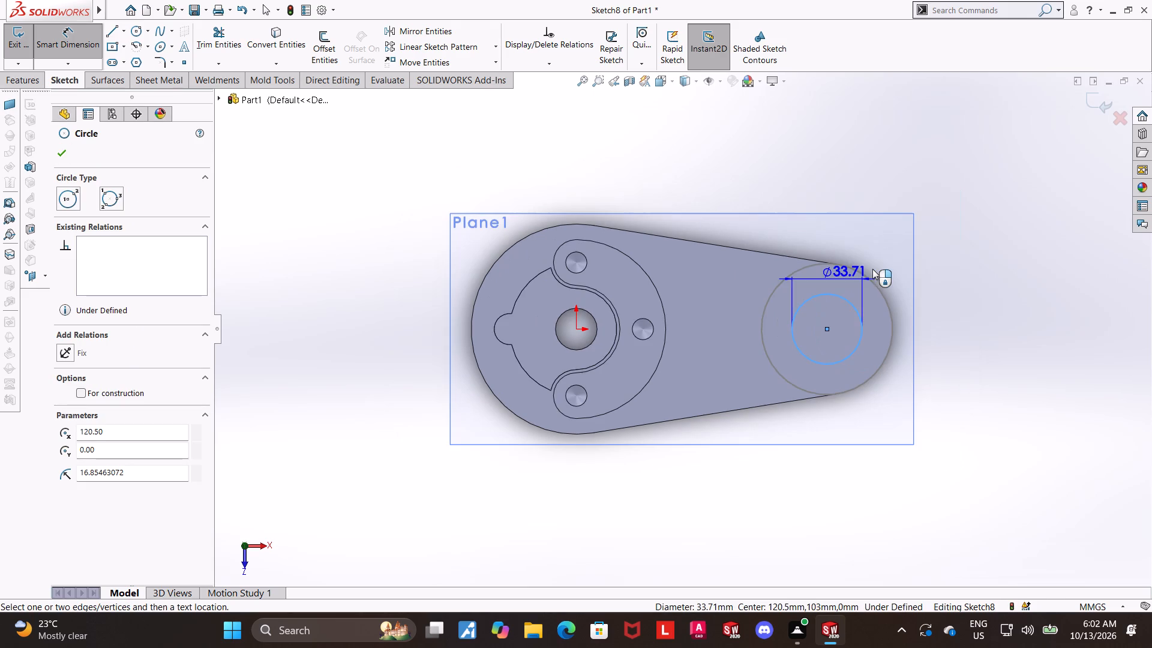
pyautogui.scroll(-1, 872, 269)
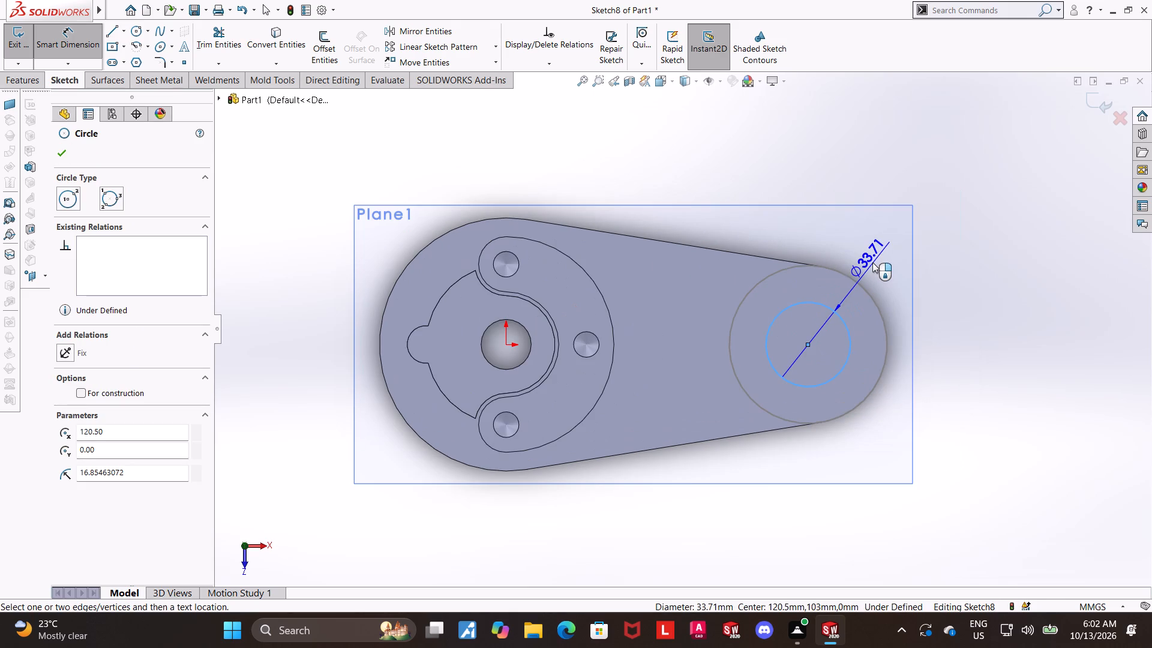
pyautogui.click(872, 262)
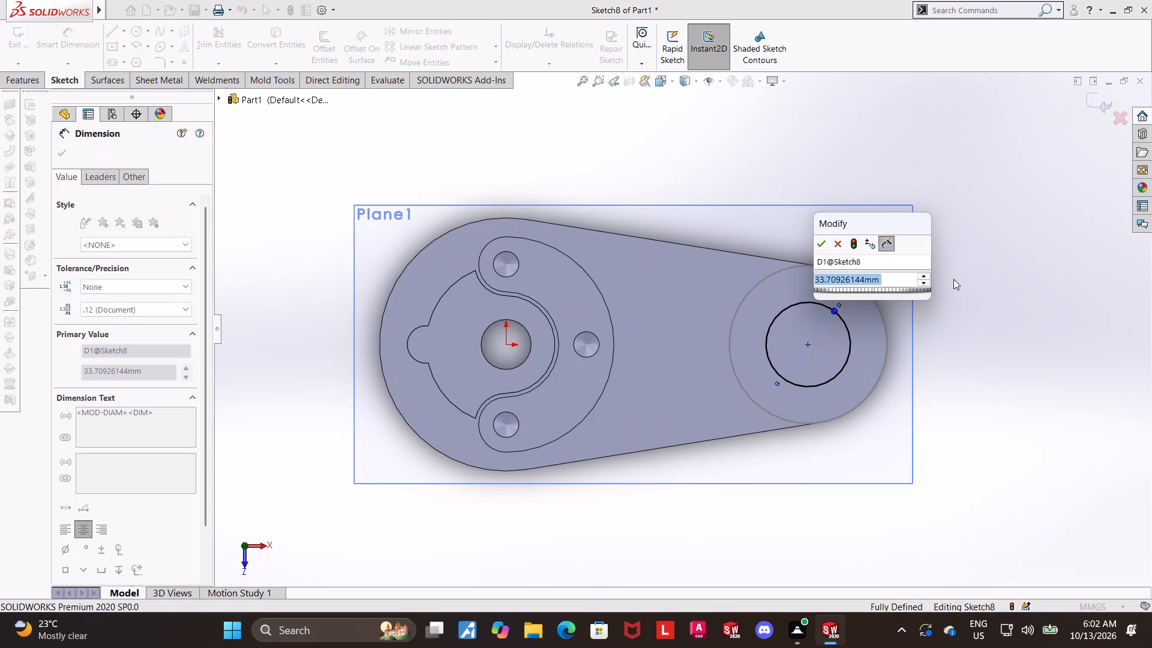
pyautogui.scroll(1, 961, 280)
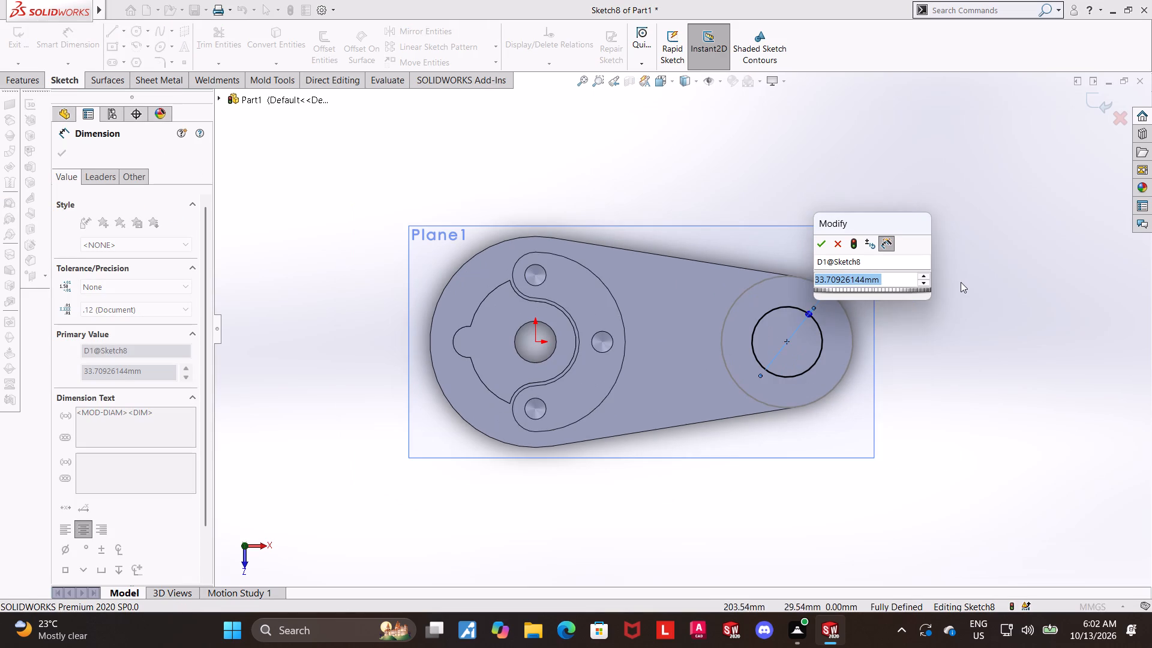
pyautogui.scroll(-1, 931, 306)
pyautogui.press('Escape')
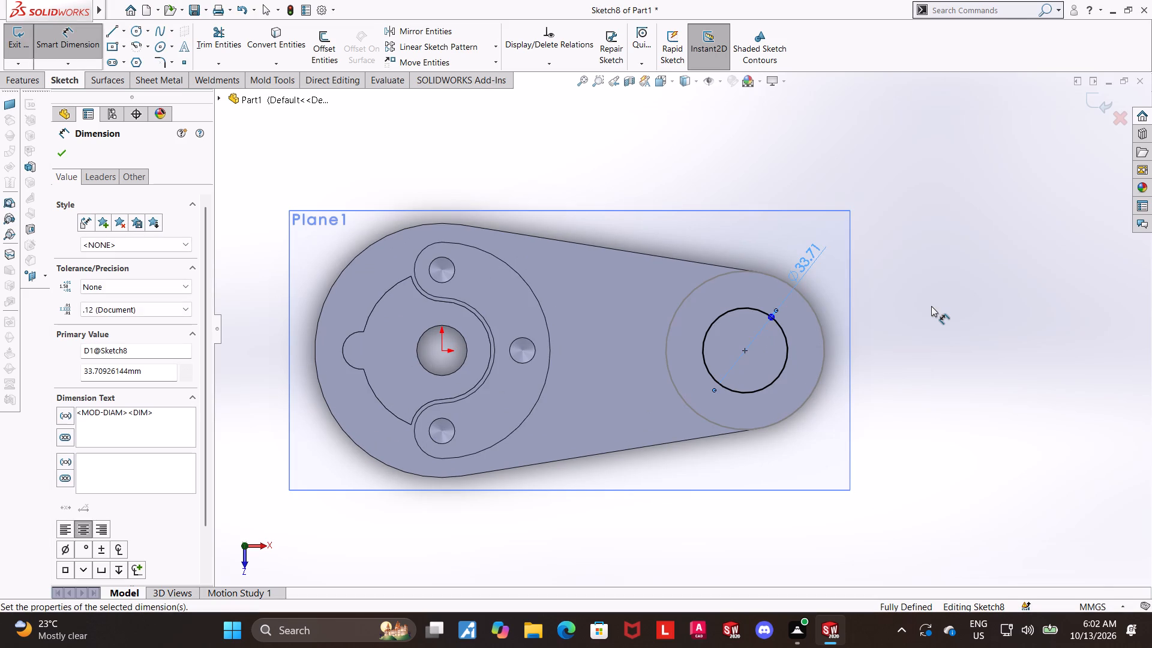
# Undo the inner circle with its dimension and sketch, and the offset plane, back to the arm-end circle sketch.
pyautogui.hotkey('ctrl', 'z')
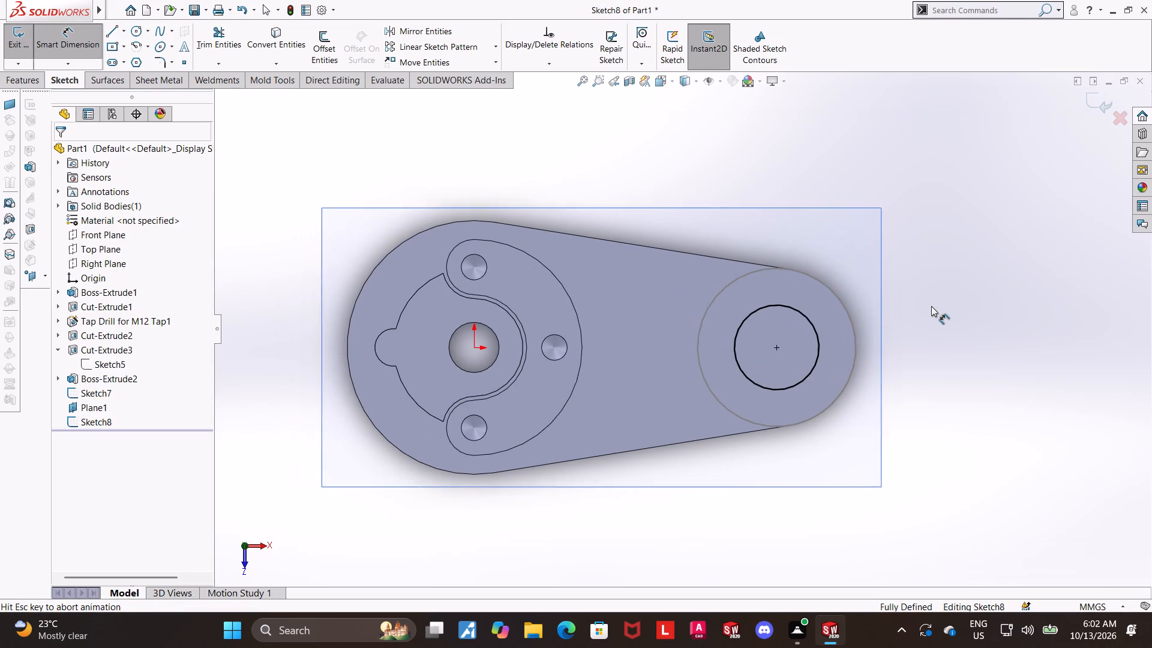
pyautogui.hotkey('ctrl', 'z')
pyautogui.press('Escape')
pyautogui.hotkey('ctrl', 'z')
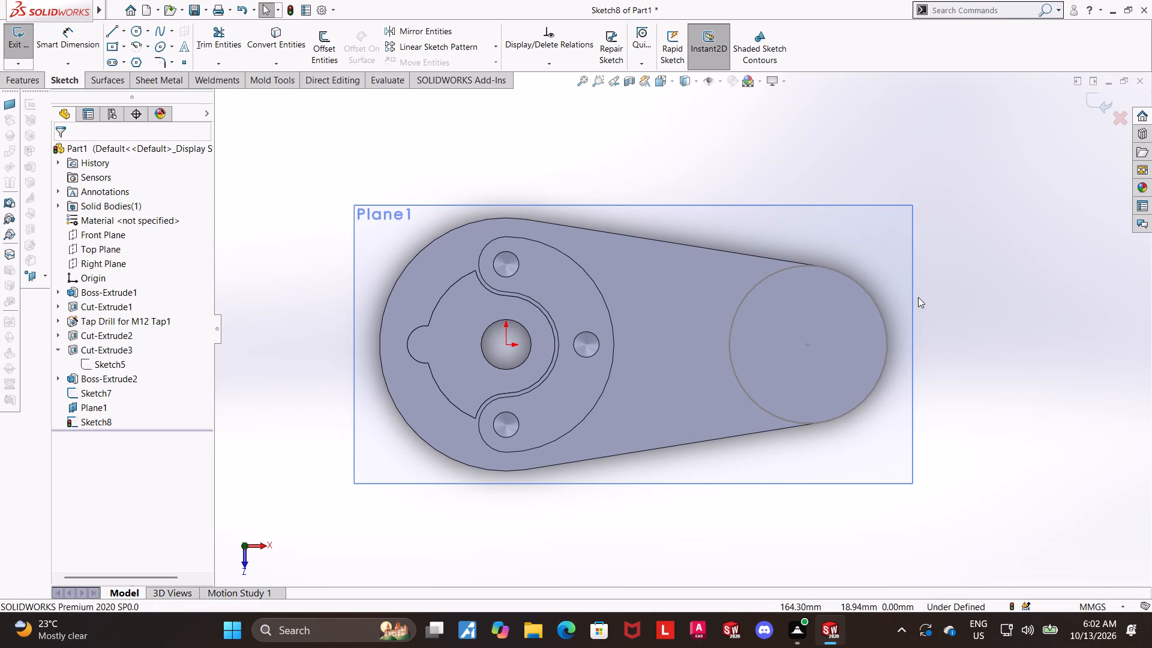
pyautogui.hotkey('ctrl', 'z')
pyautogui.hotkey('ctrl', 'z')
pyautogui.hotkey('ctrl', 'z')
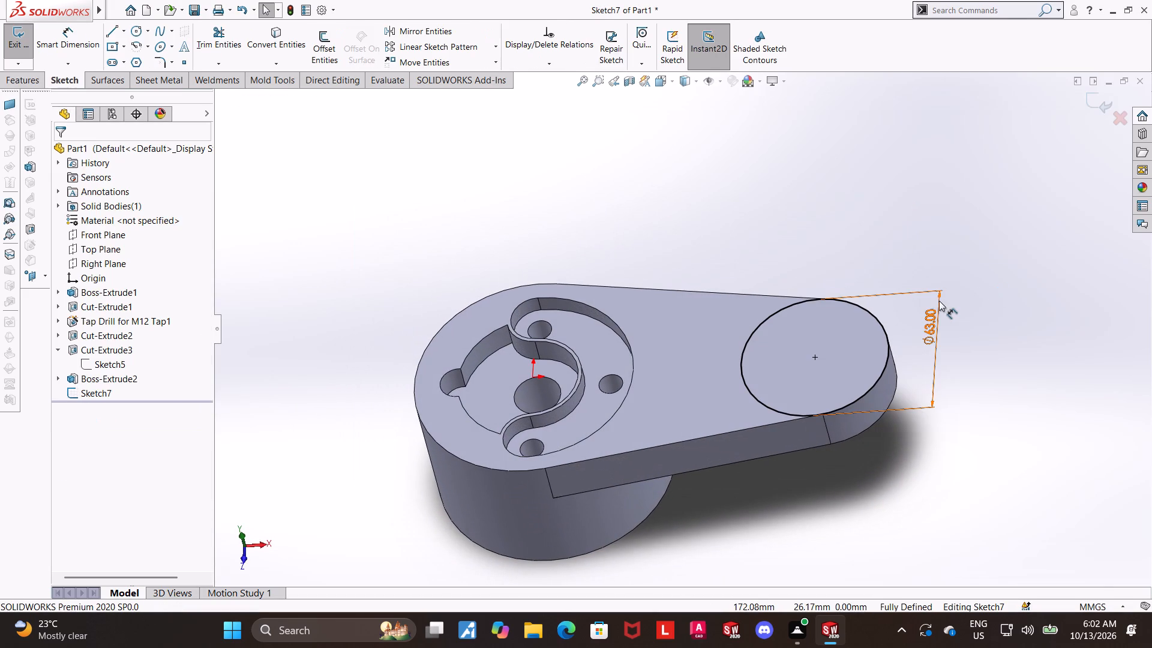
# Undo the arm-end circle and its diameter dimension, and close the emptied sketch.
pyautogui.press('Escape')
pyautogui.press('Escape')
pyautogui.press('Escape')
pyautogui.scroll(1, 895, 307)
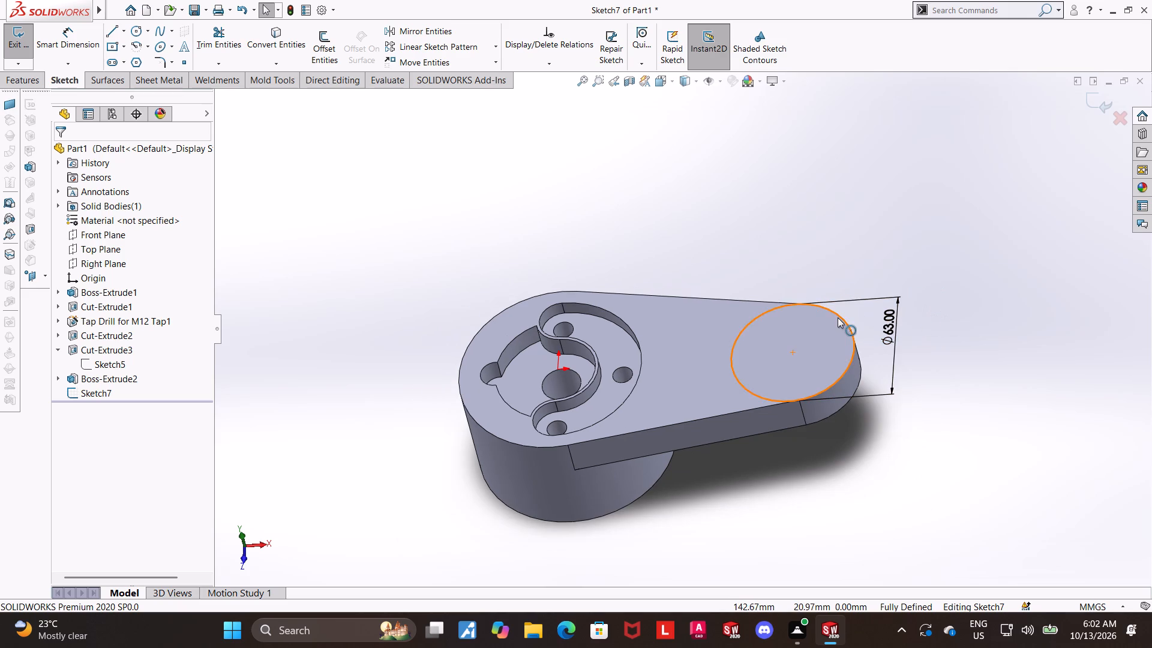
pyautogui.scroll(-1, 838, 317)
pyautogui.scroll(1, 838, 317)
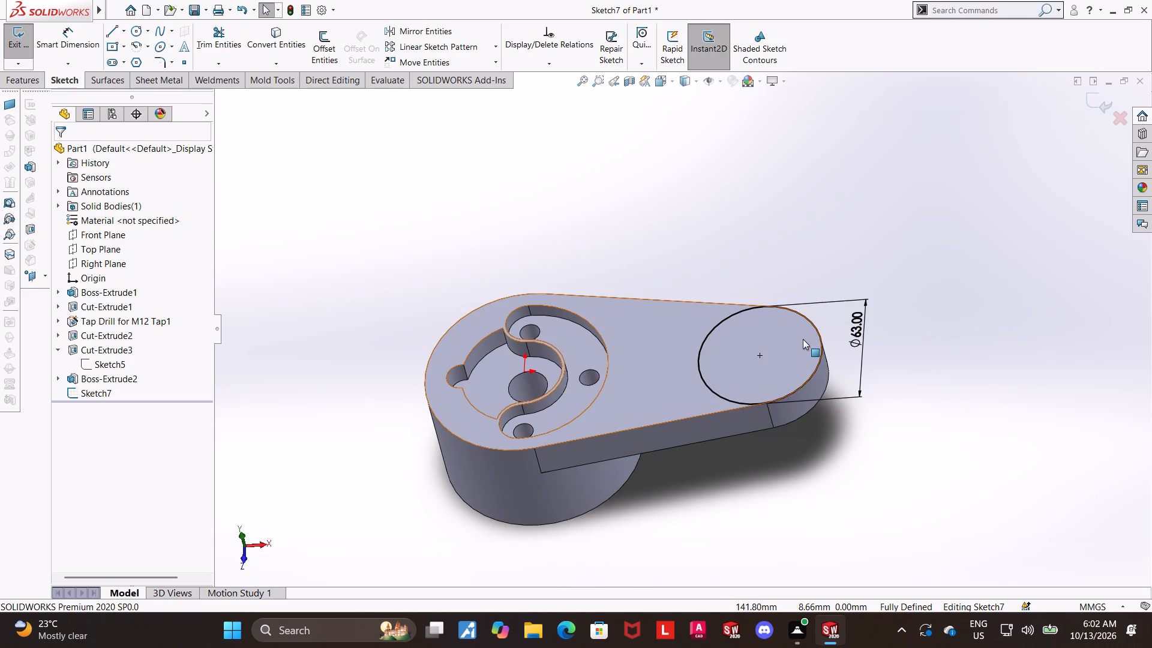
pyautogui.hotkey('ctrl', 'z')
pyautogui.hotkey('ctrl', 'z')
pyautogui.hotkey('ctrl', 'z')
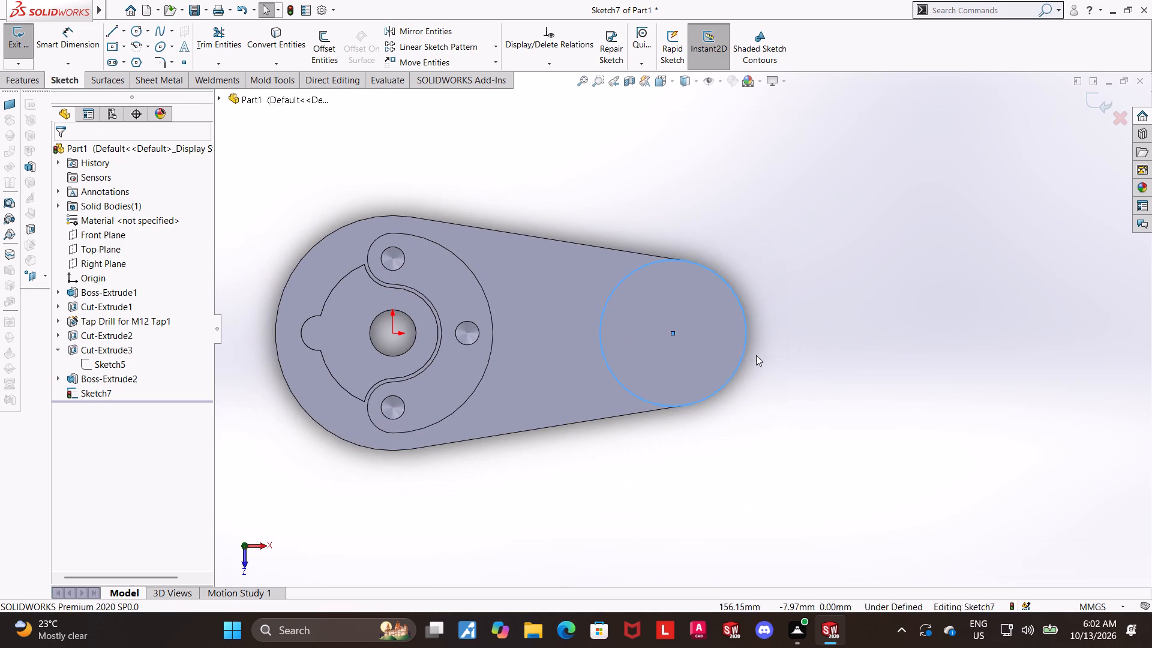
pyautogui.scroll(2, 469, 354)
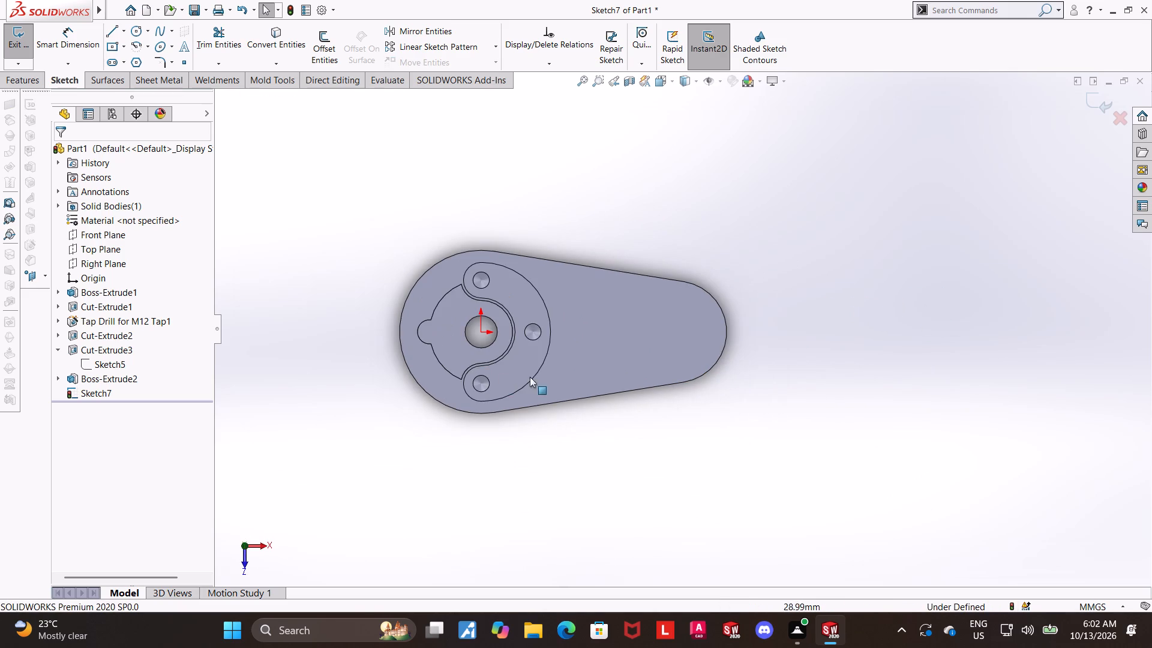
pyautogui.scroll(1, 307, 271)
pyautogui.scroll(-3, 411, 279)
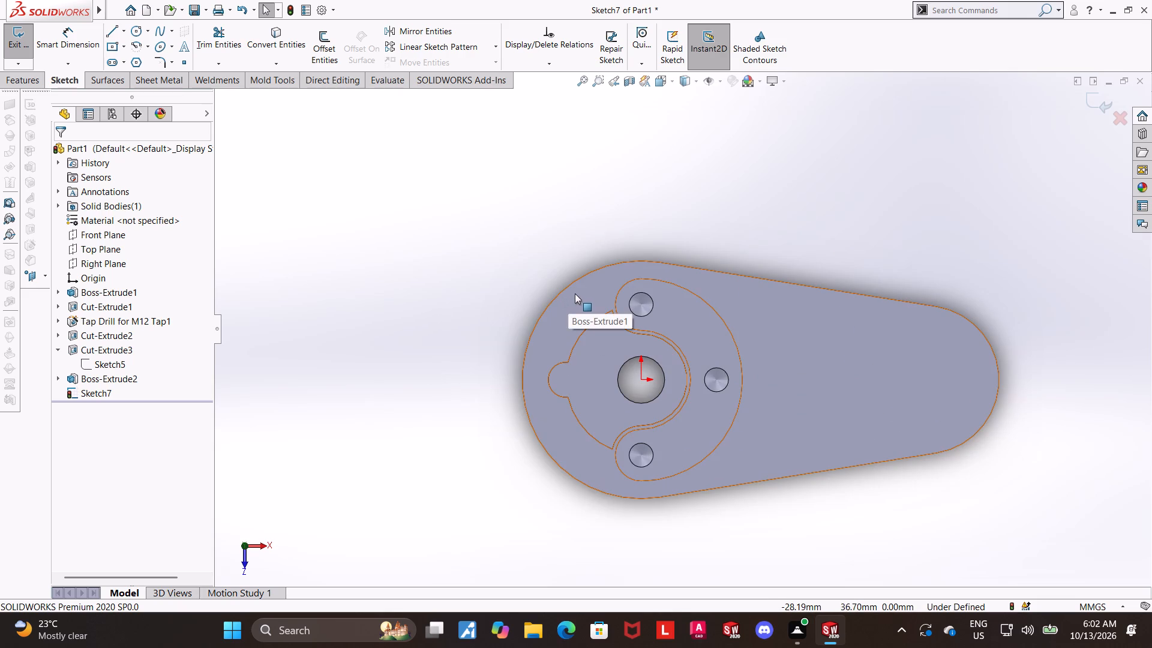
pyautogui.click(1103, 107)
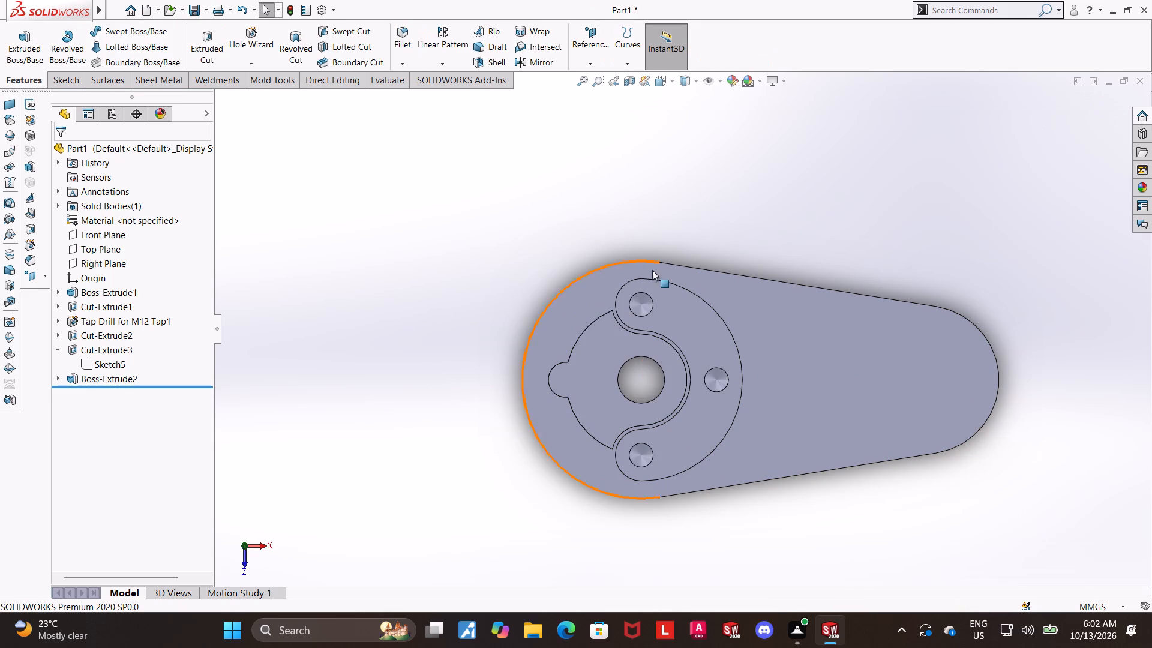
pyautogui.scroll(2, 652, 270)
pyautogui.click(765, 255)
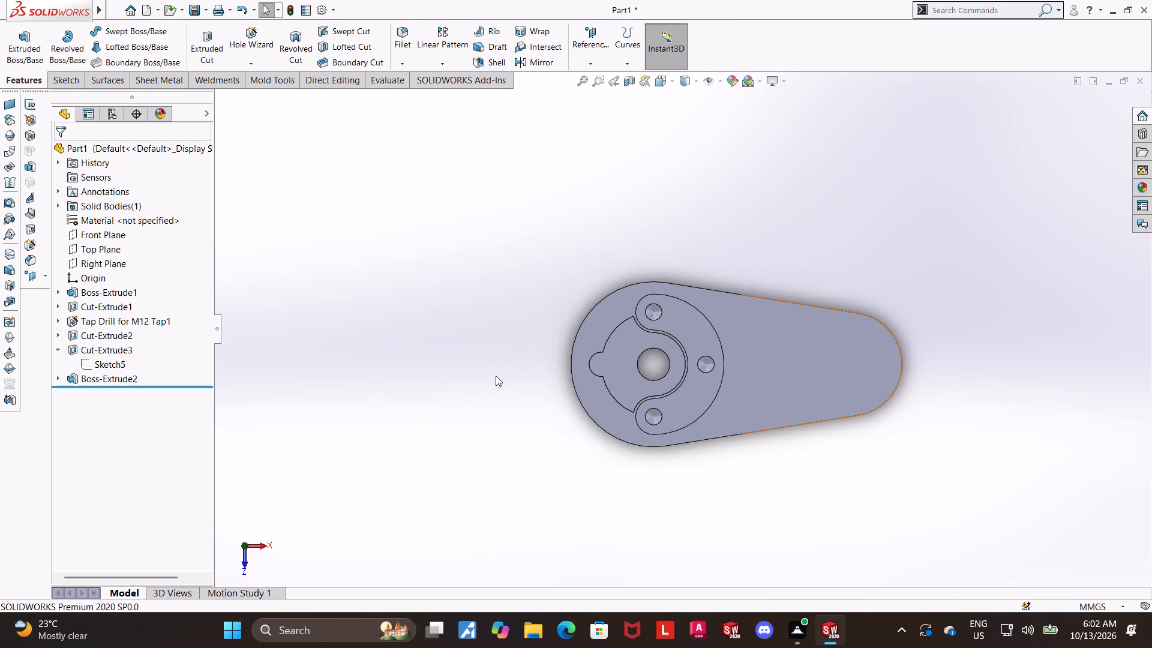
# On a new Top Plane sketch, draw a vertical line about 55 mm from the large cylinder's edge and a horizontal line about 56 mm from its end.
pyautogui.moveTo(518, 404); pyautogui.dragTo(525, 303, button='middle')
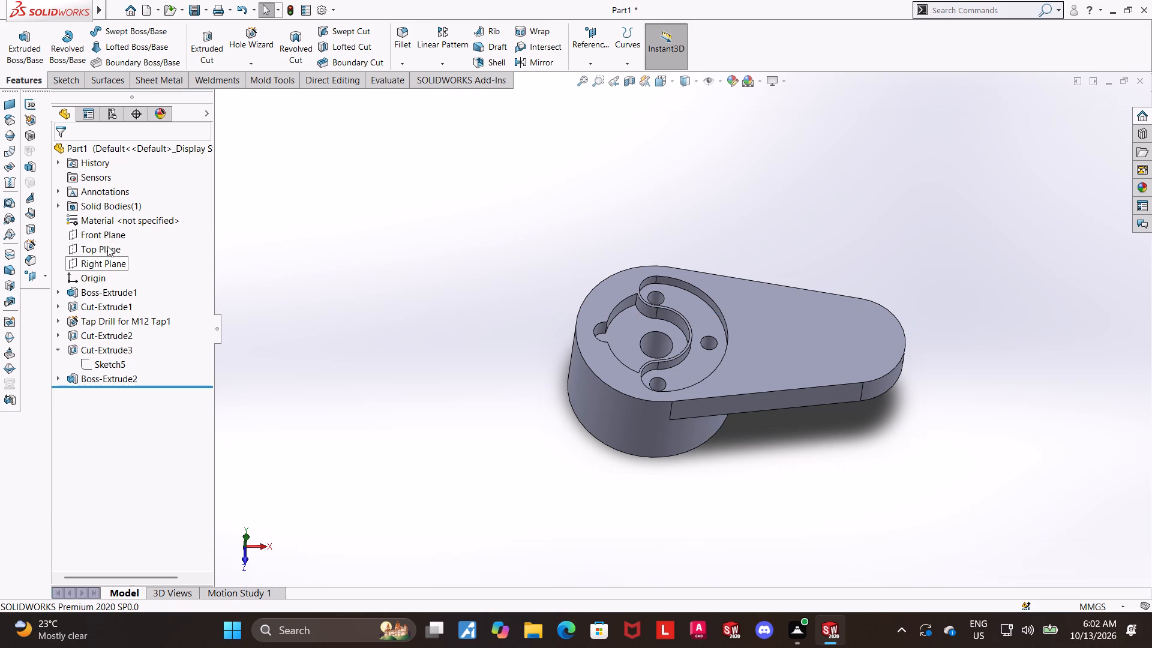
pyautogui.click(107, 246)
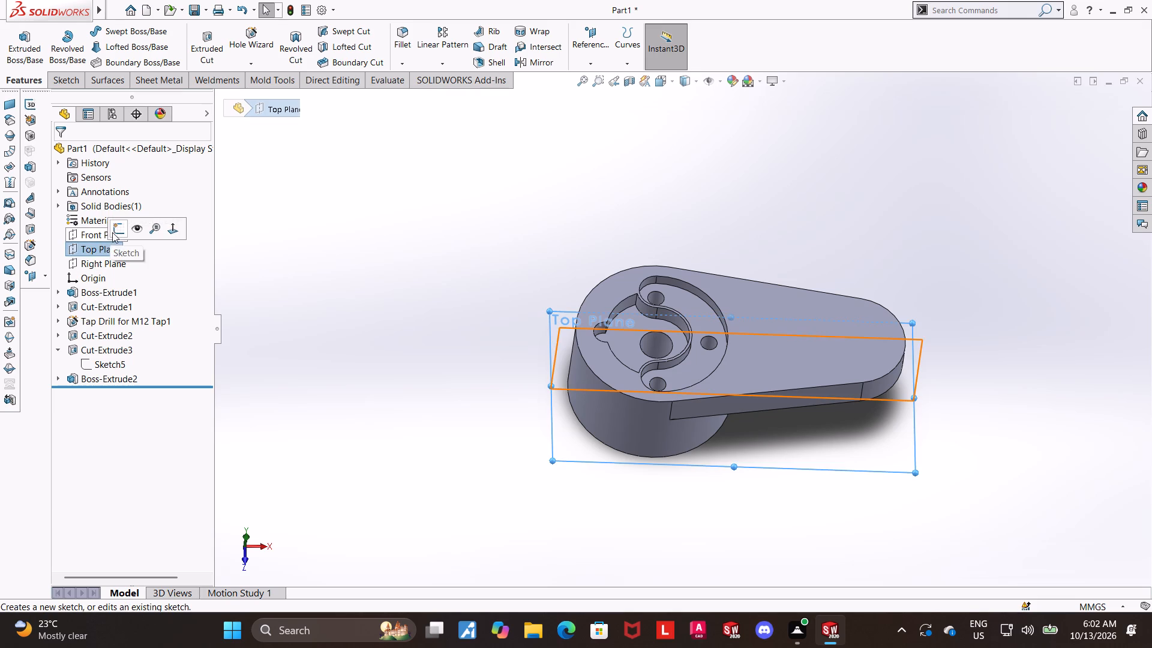
pyautogui.click(114, 232)
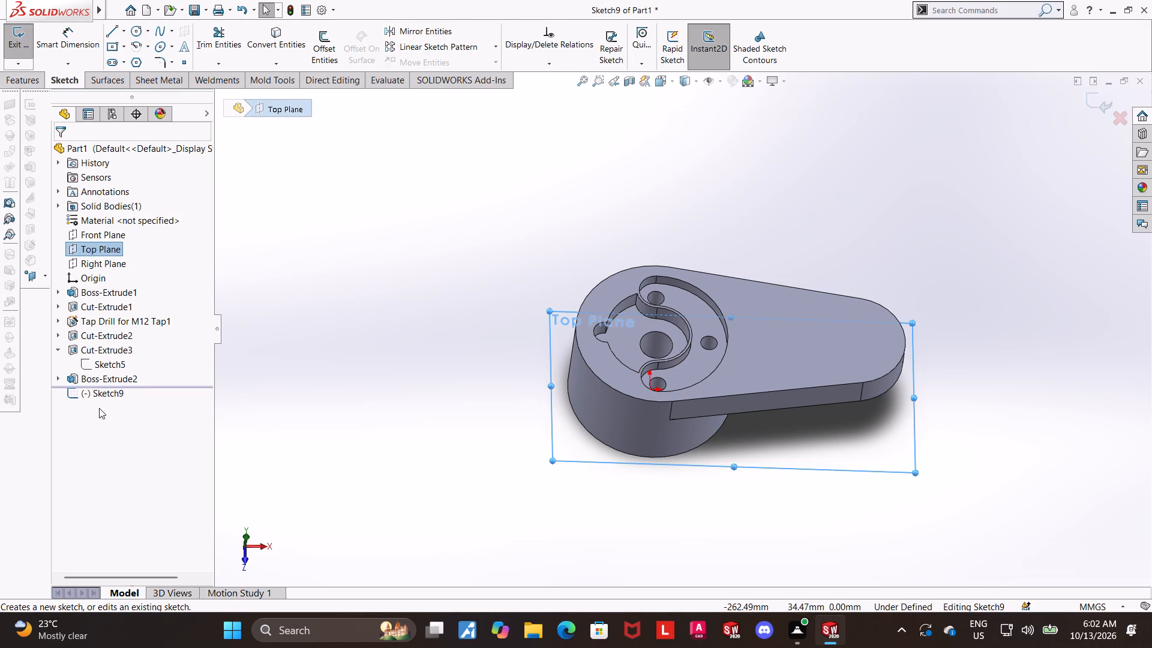
pyautogui.click(100, 400)
pyautogui.click(122, 385)
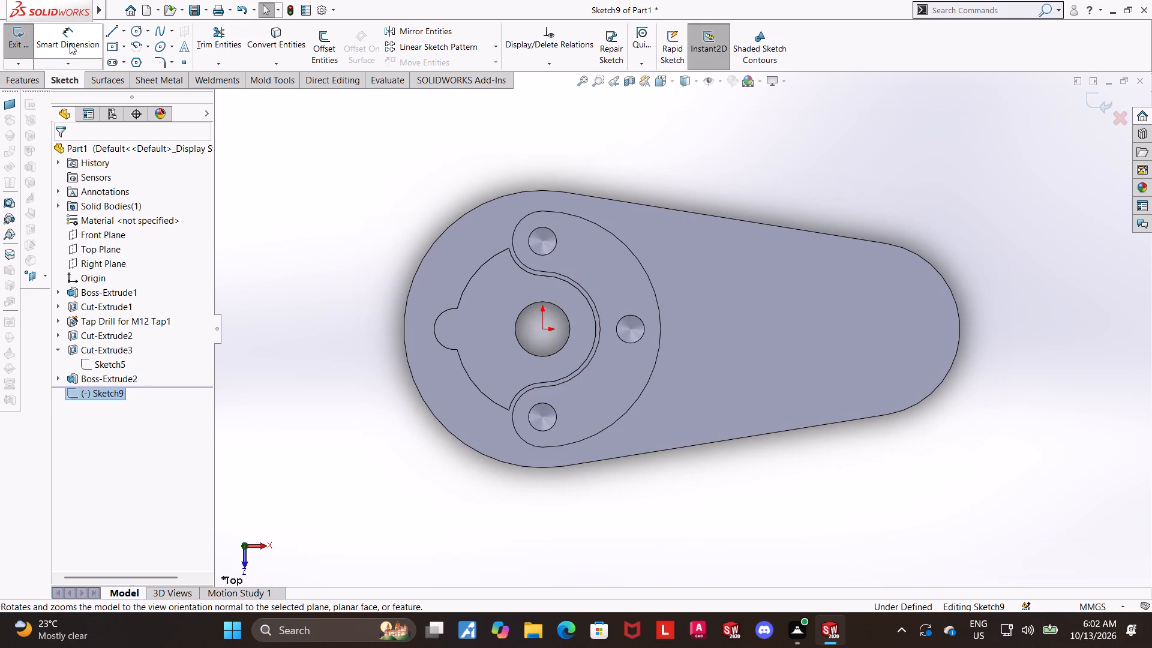
pyautogui.click(110, 29)
pyautogui.scroll(2, 568, 206)
pyautogui.scroll(-2, 568, 206)
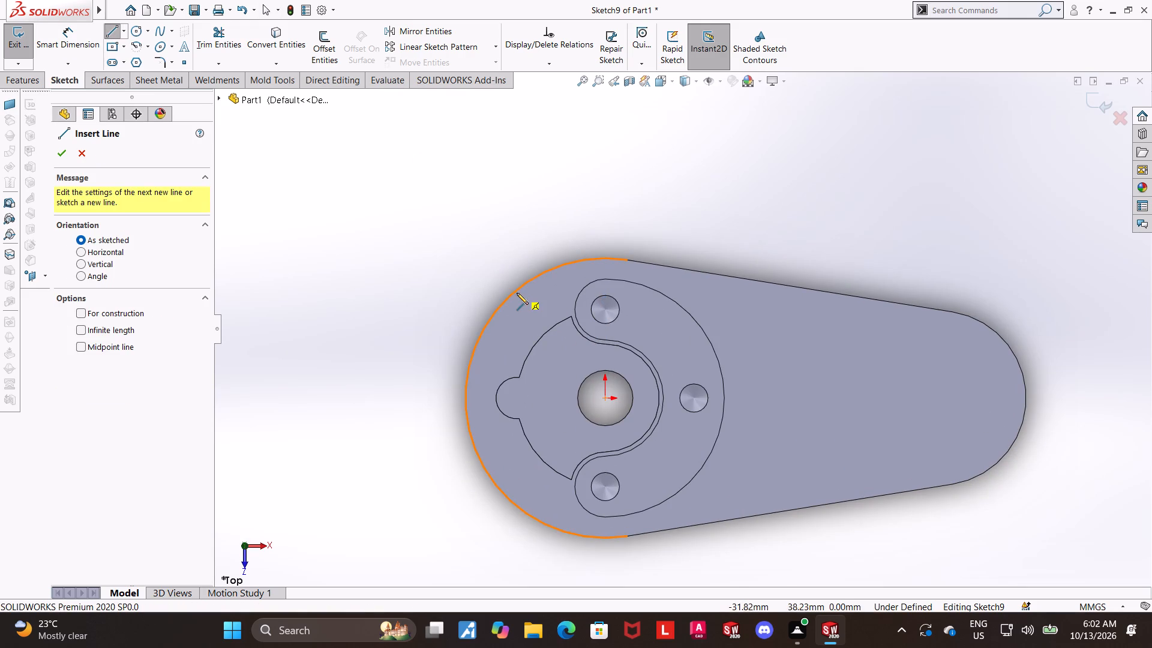
pyautogui.click(515, 293)
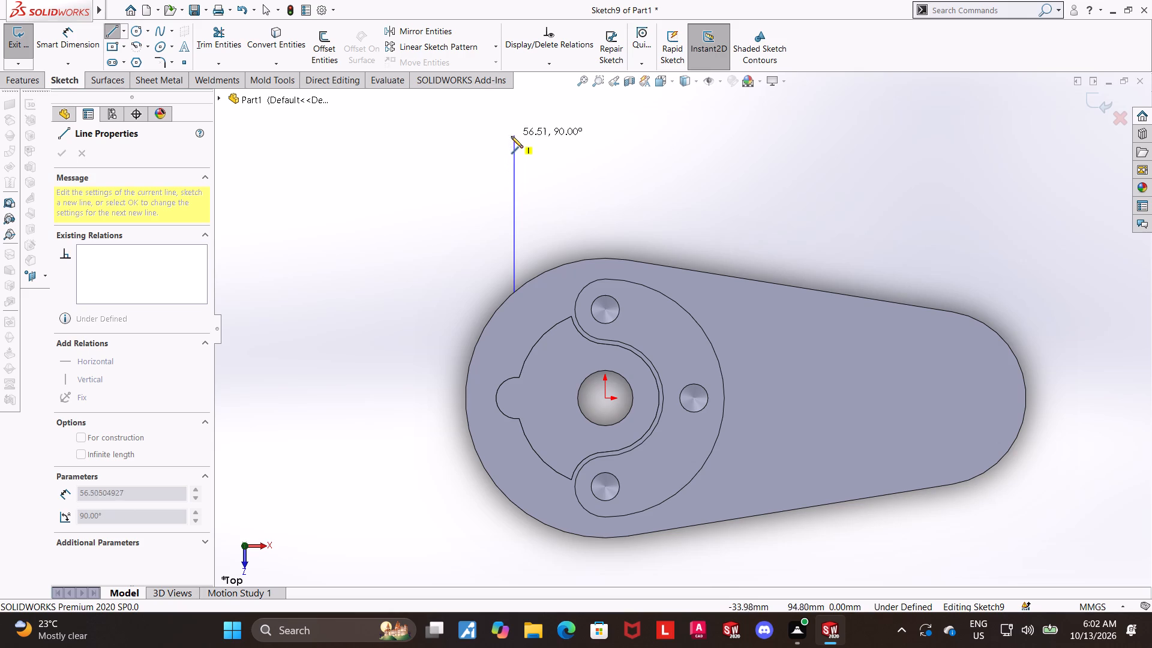
pyautogui.click(517, 141)
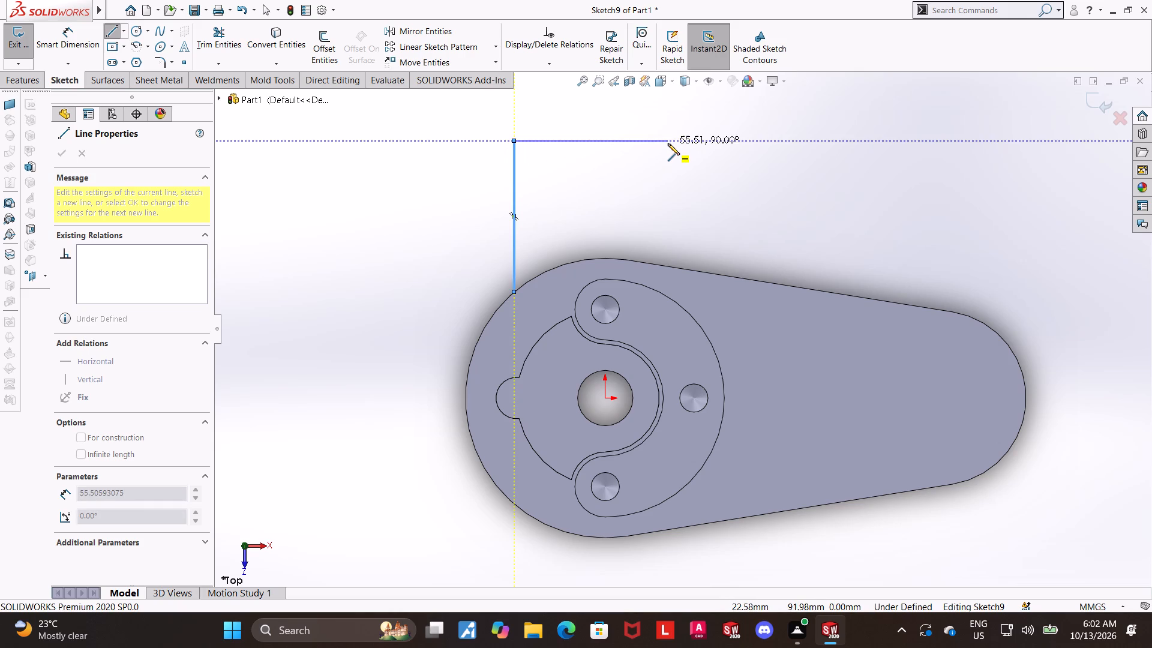
pyautogui.click(668, 143)
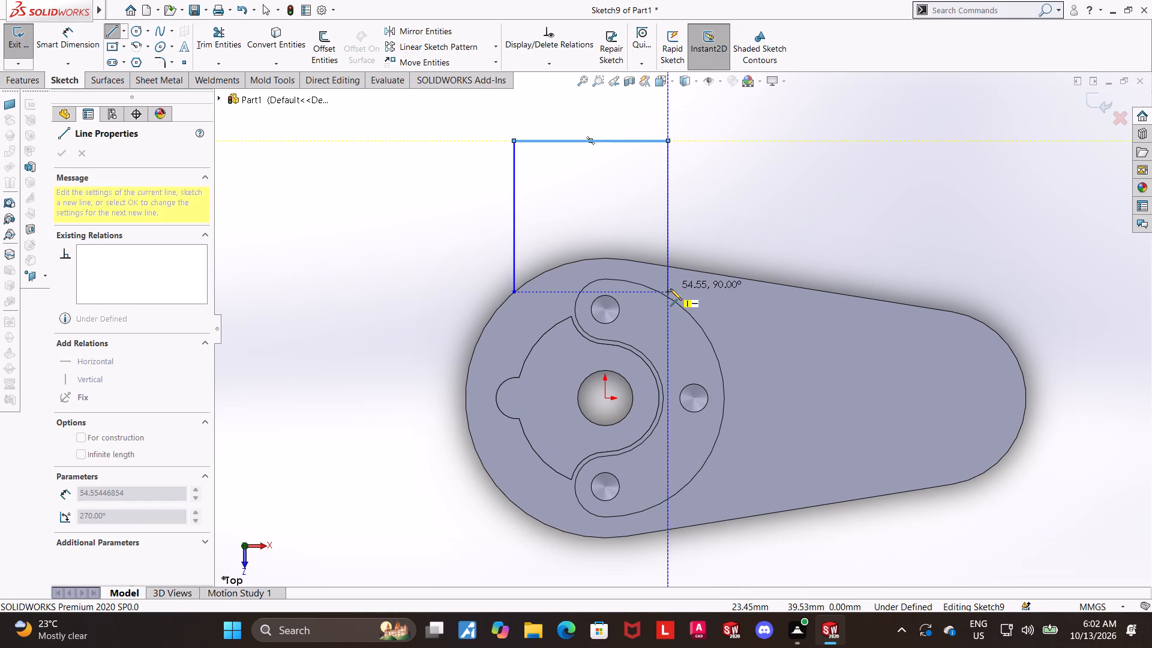
pyautogui.press('Escape')
pyautogui.click(670, 290)
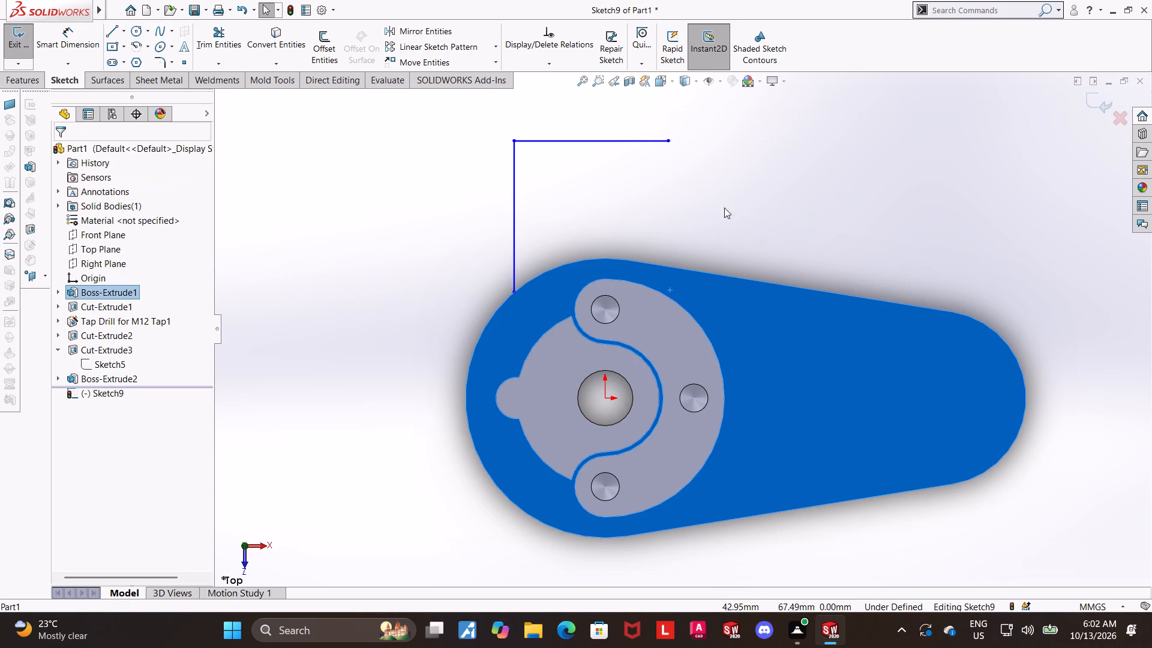
pyautogui.press('Escape')
# Add a vertical line about 55 mm from the horizontal line's free end back to the body, forming a three-sided open profile.
pyautogui.click(112, 32)
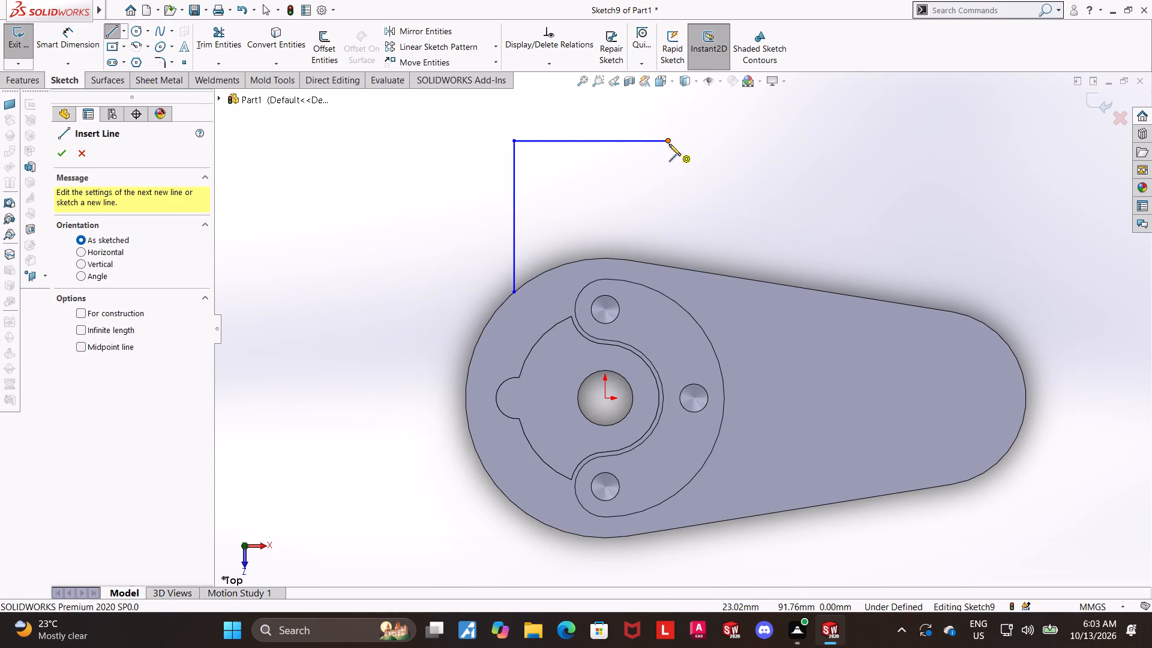
pyautogui.click(669, 144)
pyautogui.click(669, 289)
pyautogui.press('Escape')
# Make the free lower endpoint of the arm-side vertical line coincident with the large cylinder's circular edge on the underside.
pyautogui.moveTo(949, 272); pyautogui.dragTo(739, 278, button='middle')
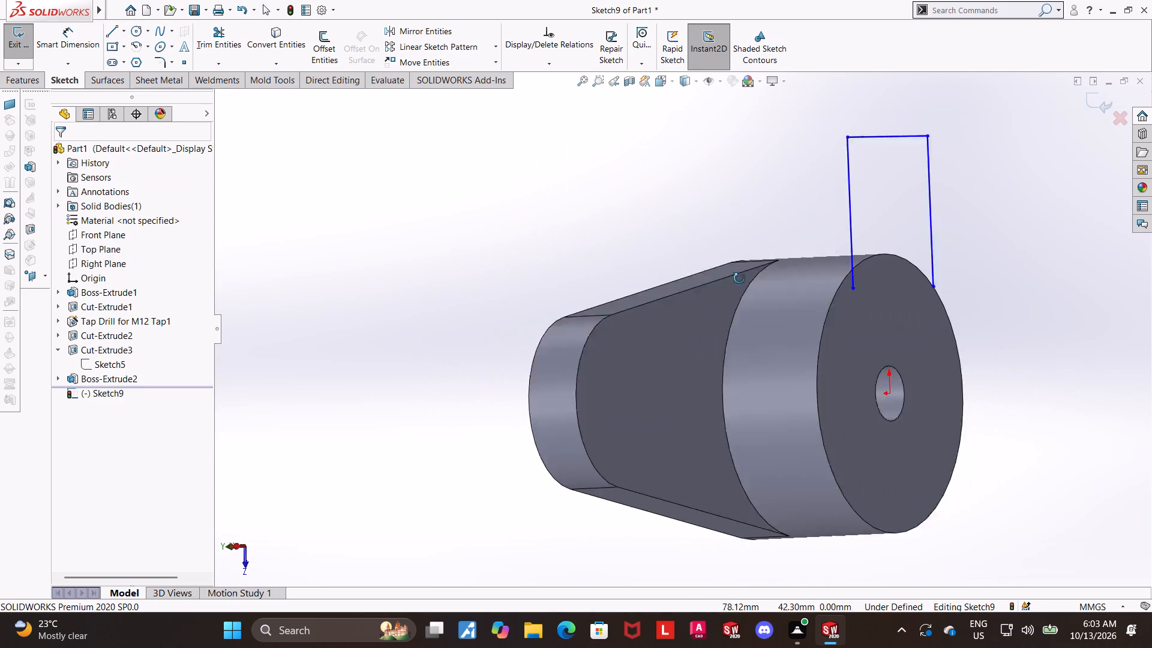
pyautogui.moveTo(739, 278); pyautogui.dragTo(702, 275, button='middle')
pyautogui.click(106, 394)
pyautogui.click(131, 376)
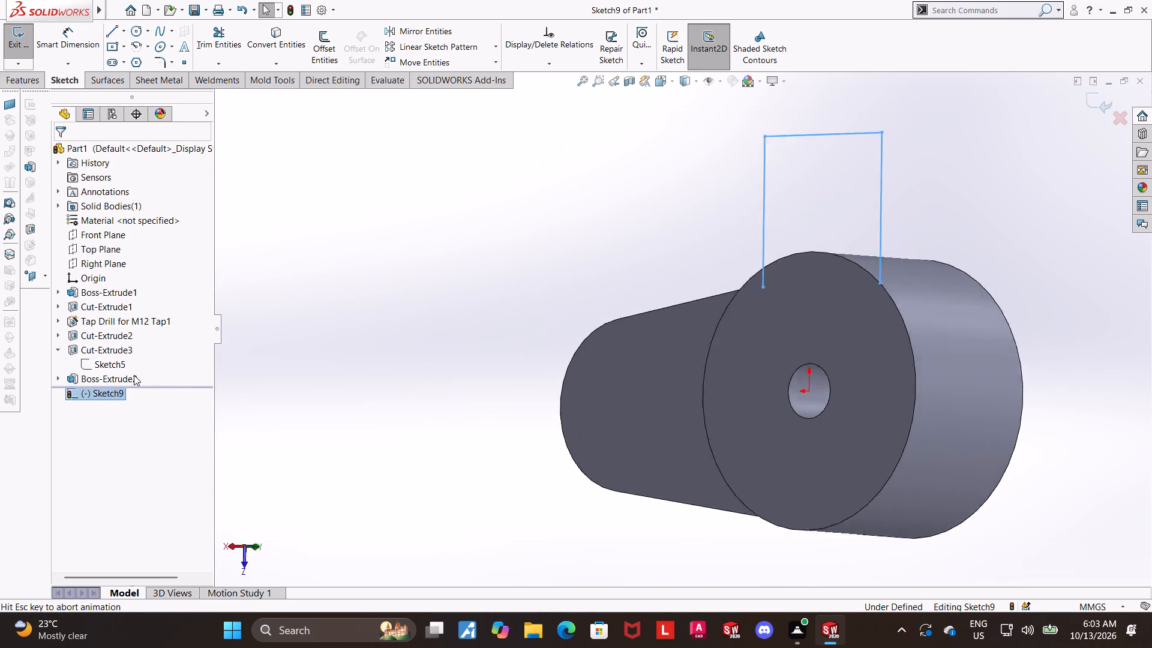
pyautogui.scroll(3, 553, 367)
pyautogui.moveTo(508, 387); pyautogui.dragTo(682, 379, button='middle')
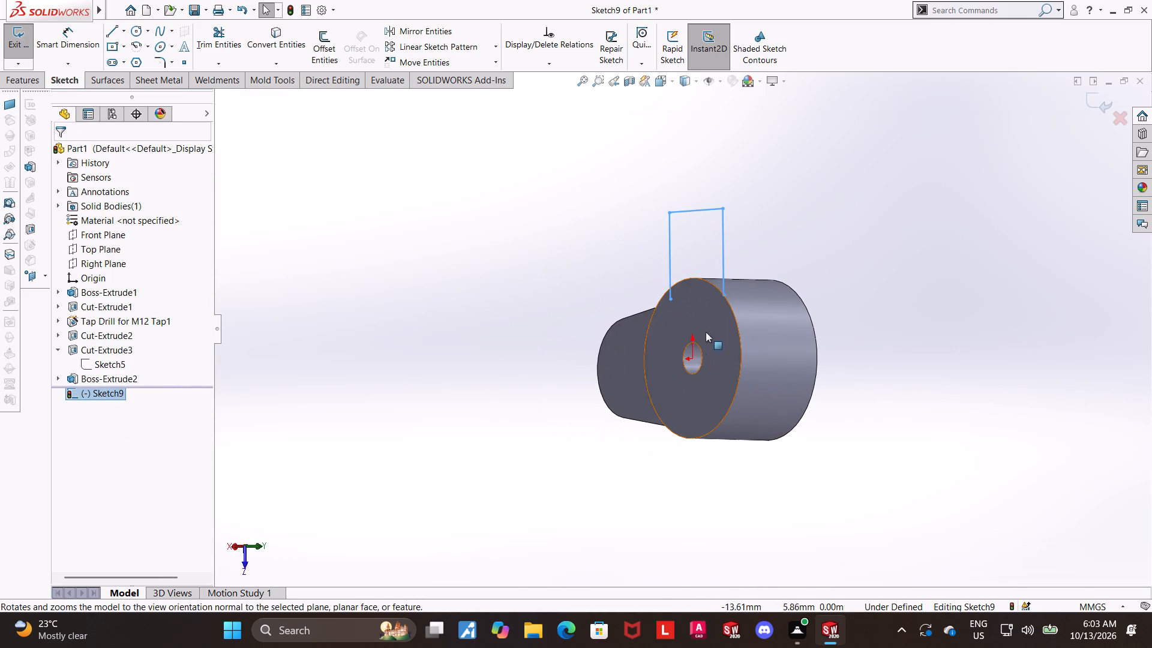
pyautogui.click(668, 89)
pyautogui.click(665, 85)
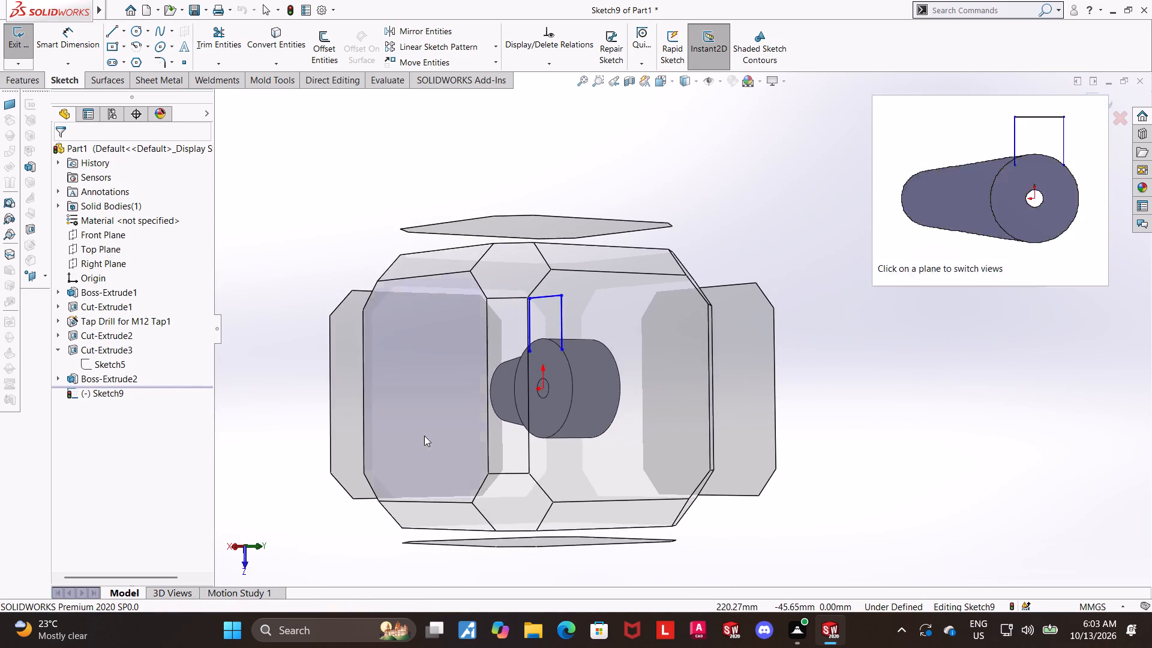
pyautogui.click(424, 436)
pyautogui.press('Escape')
pyautogui.click(1013, 337)
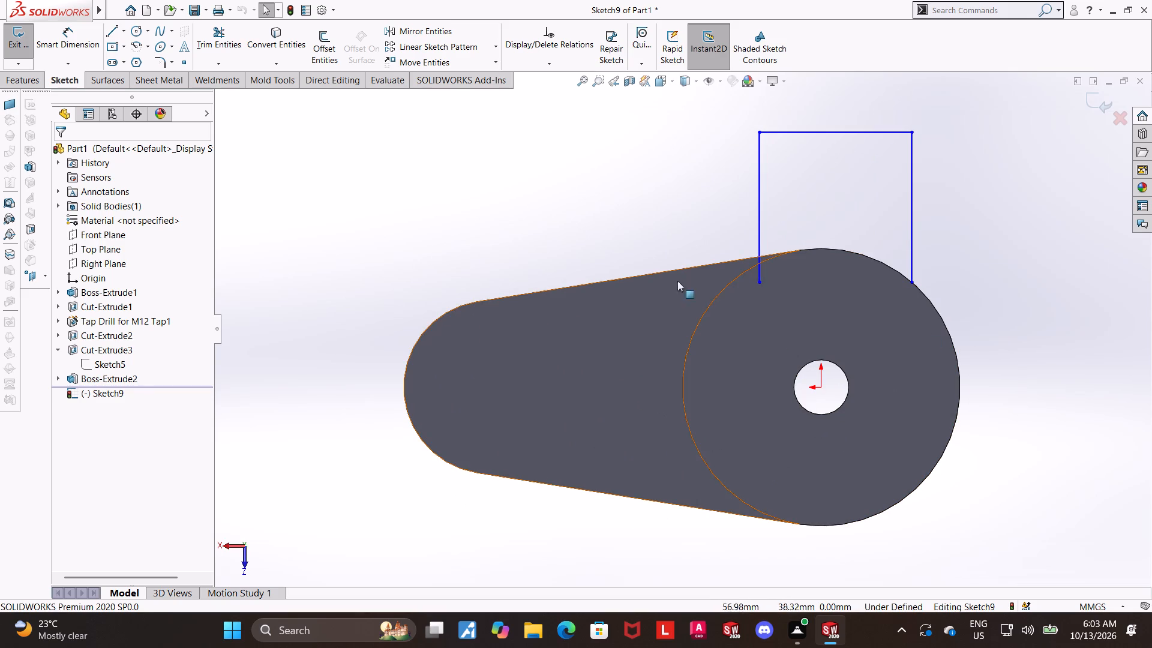
pyautogui.keyDown('ctrl'); pyautogui.click(725, 286); pyautogui.keyUp('ctrl')
pyautogui.keyDown('ctrl'); pyautogui.click(757, 281); pyautogui.keyUp('ctrl')
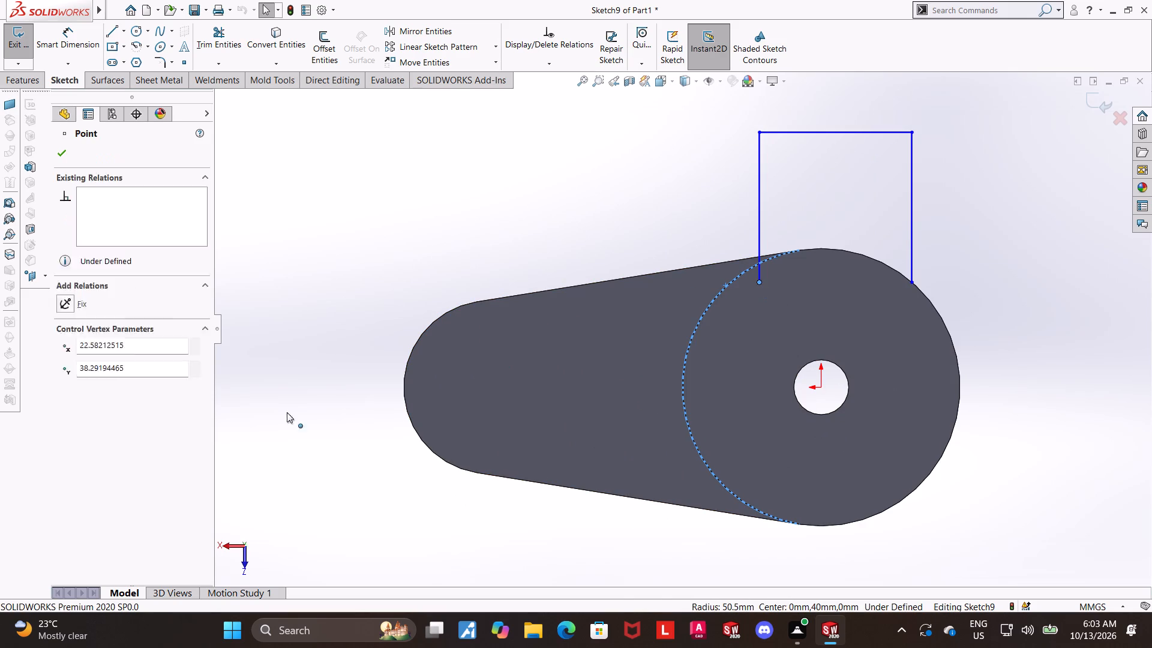
pyautogui.click(67, 401)
pyautogui.press('Escape')
pyautogui.press('Escape')
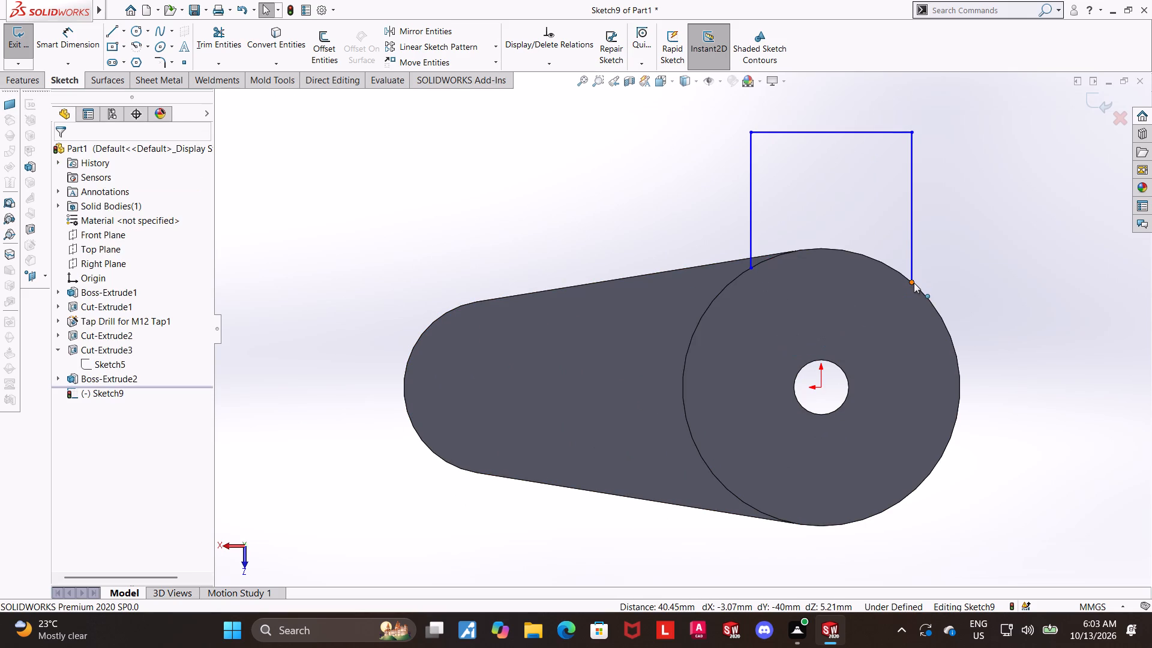
# Make the lower endpoint of the other vertical line coincident with the large cylinder's circular edge.
pyautogui.click(914, 283)
pyautogui.keyDown('ctrl'); pyautogui.click(931, 302); pyautogui.keyUp('ctrl')
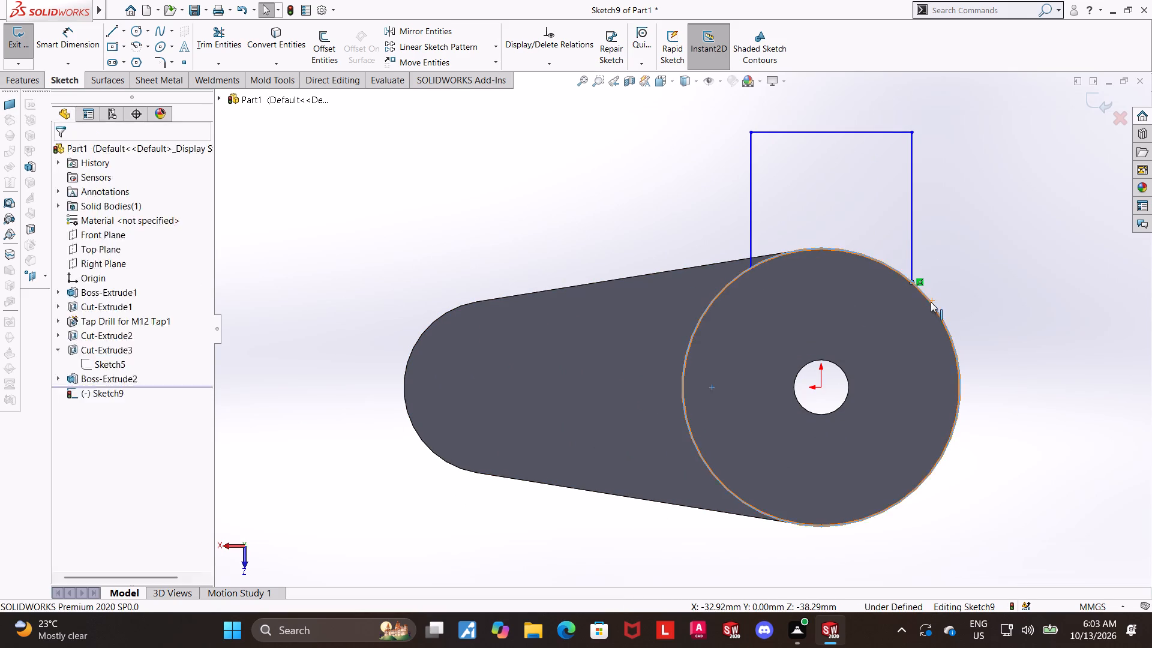
pyautogui.click(69, 383)
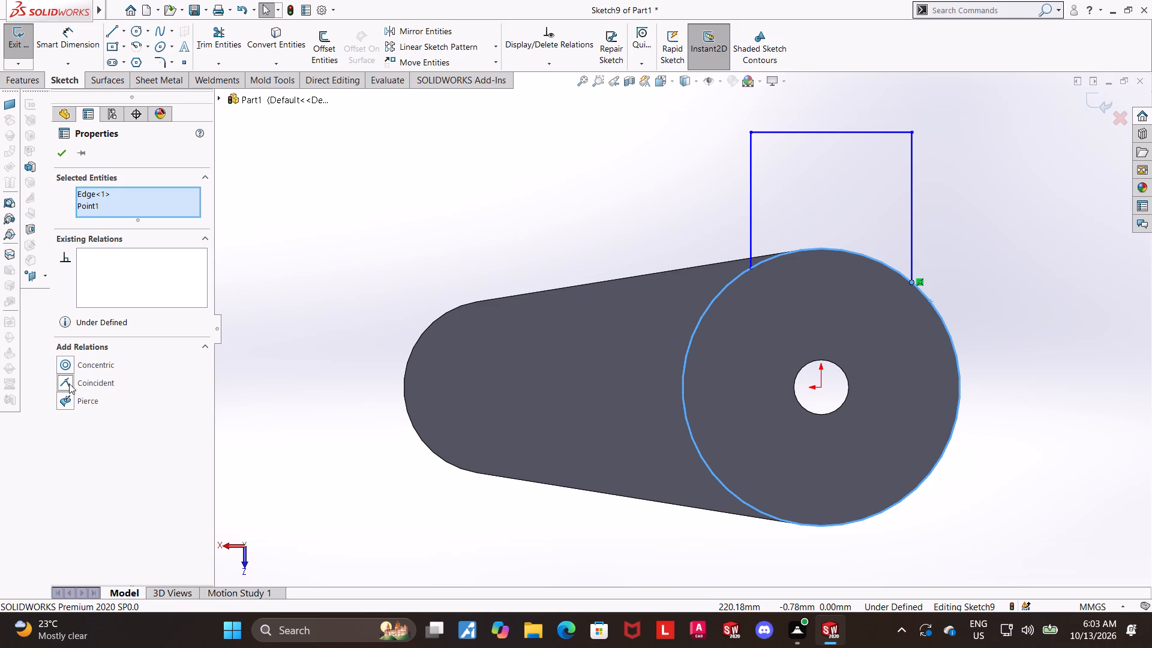
pyautogui.scroll(1, 399, 403)
pyautogui.press('Escape')
pyautogui.press('Escape')
pyautogui.scroll(1, 894, 350)
pyautogui.moveTo(727, 265); pyautogui.dragTo(719, 270)
pyautogui.press('Escape')
pyautogui.press('Escape')
pyautogui.press('Escape')
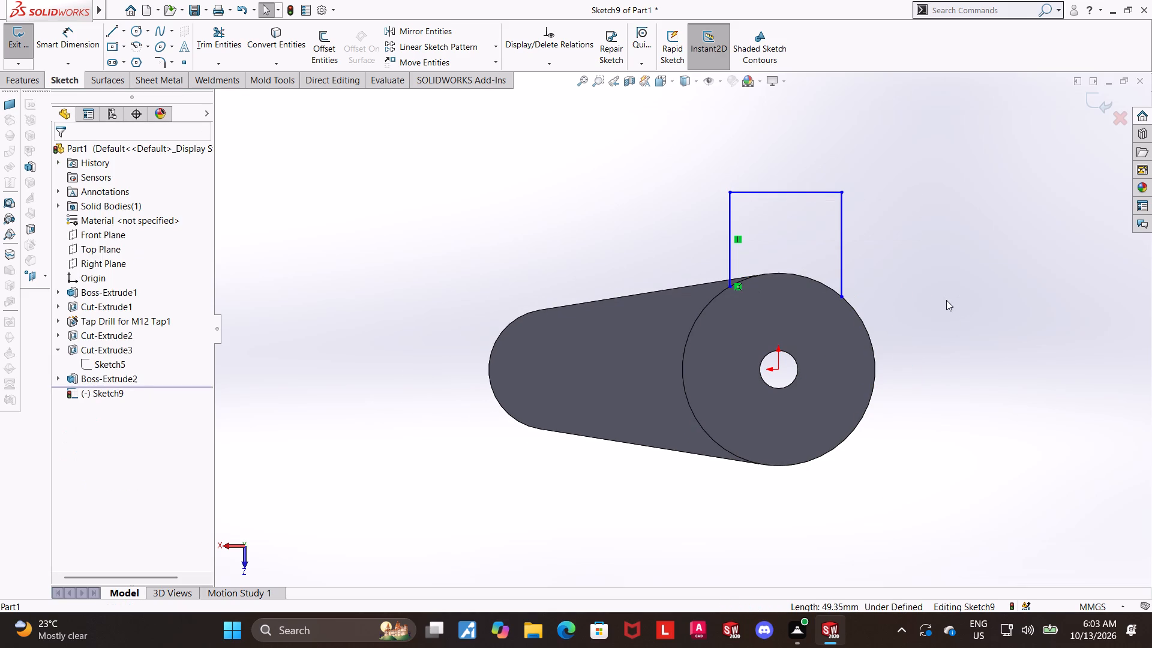
# Dimension the horizontal line of the open profile to 60 mm.
pyautogui.scroll(1, 902, 302)
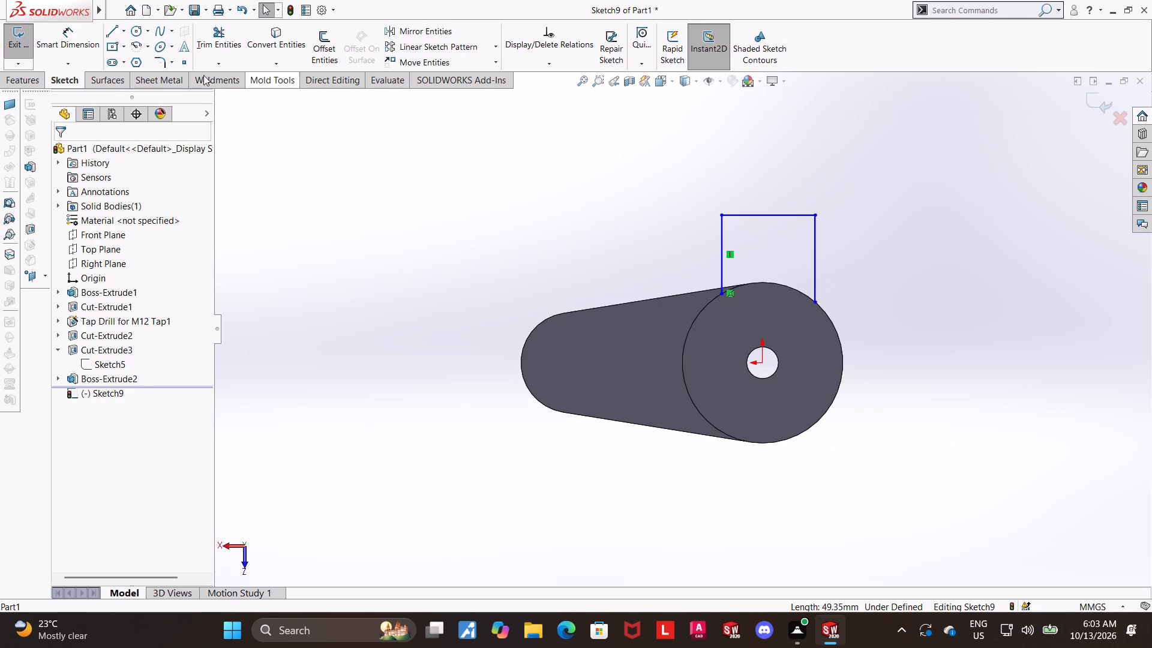
pyautogui.press('Escape')
pyautogui.click(67, 42)
pyautogui.scroll(1, 826, 281)
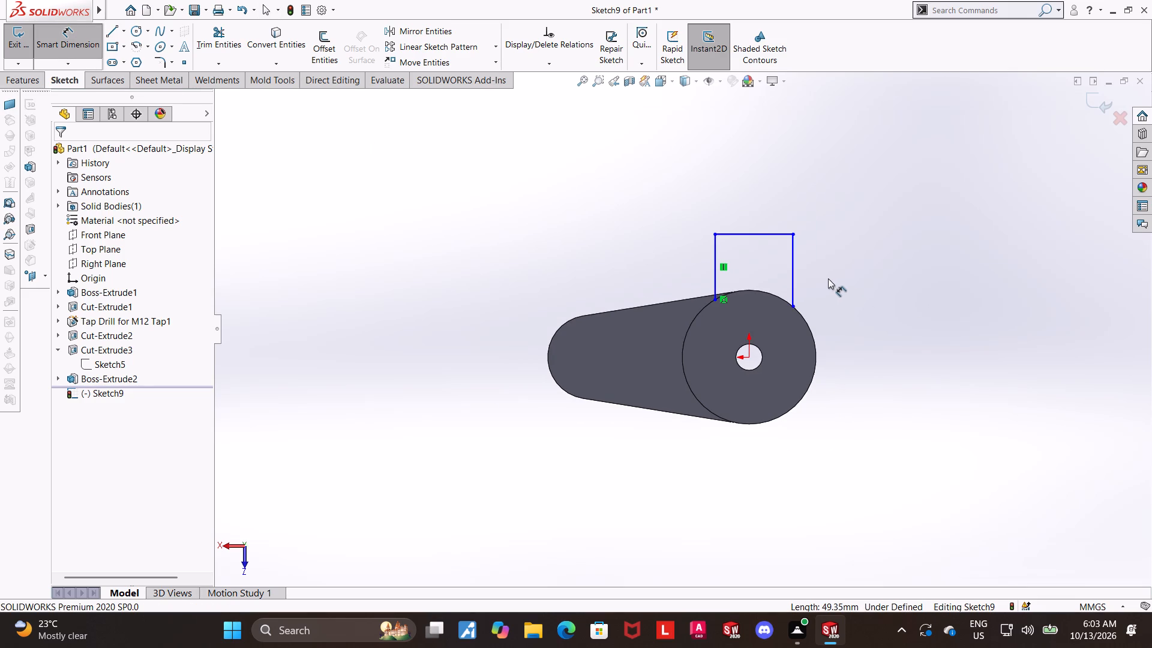
pyautogui.click(758, 230)
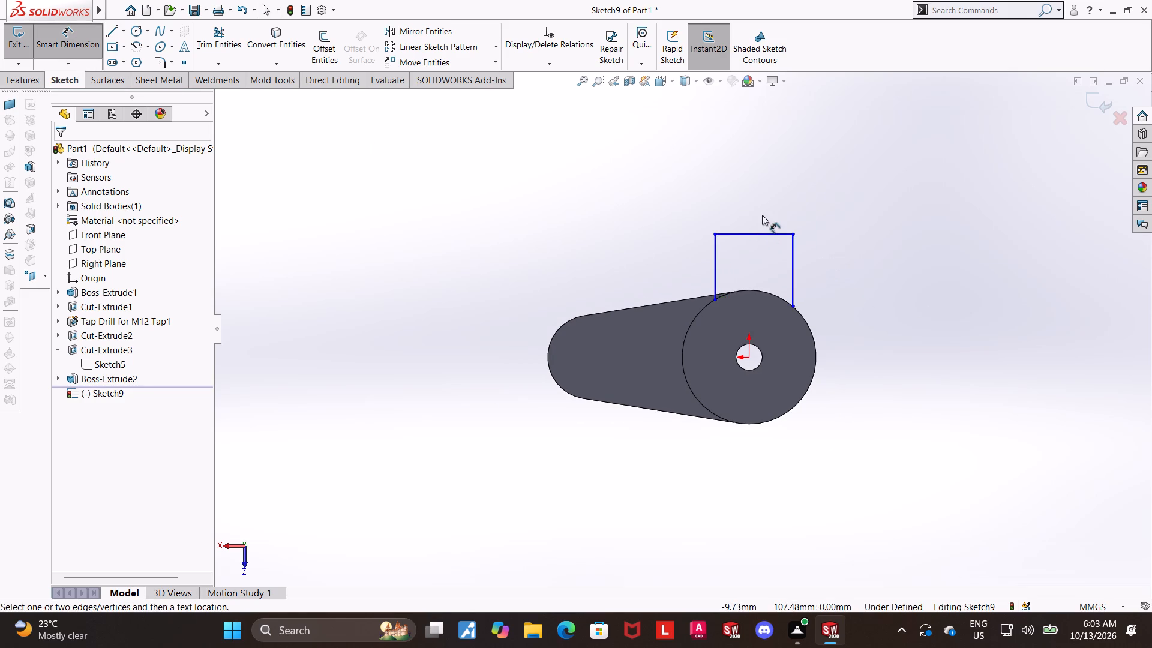
pyautogui.click(766, 234)
pyautogui.click(769, 218)
pyautogui.write('60')
pyautogui.press('Return')
pyautogui.press('Escape')
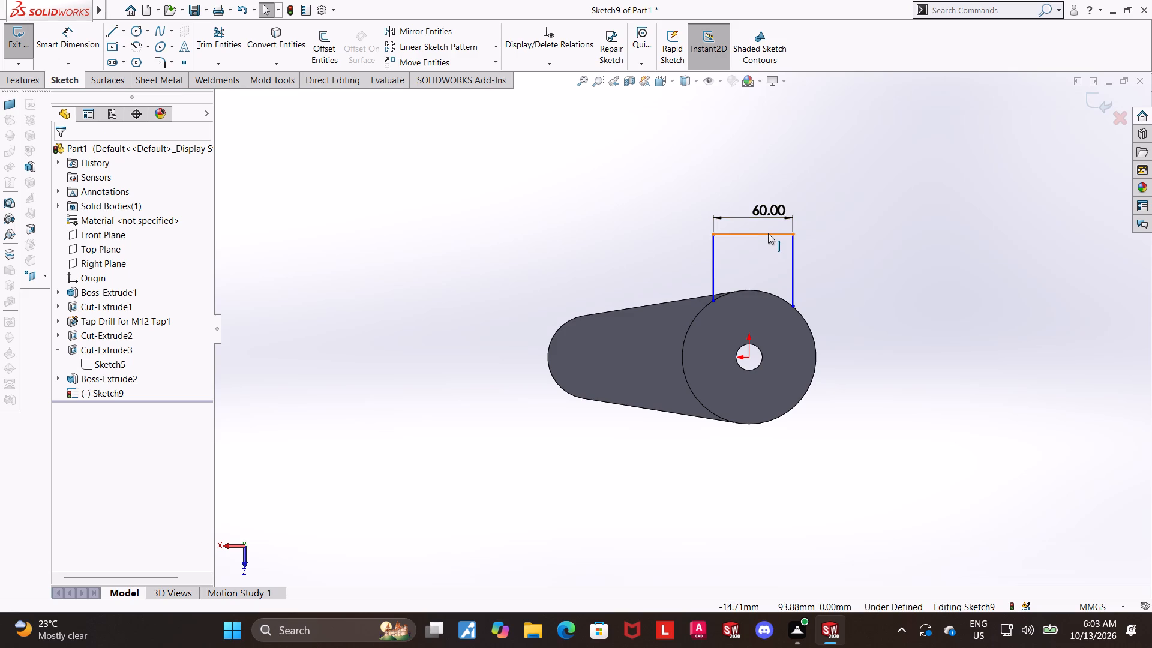
# Align the midpoint of the 60 mm line with the origin using a Vertical relation.
pyautogui.click(755, 233)
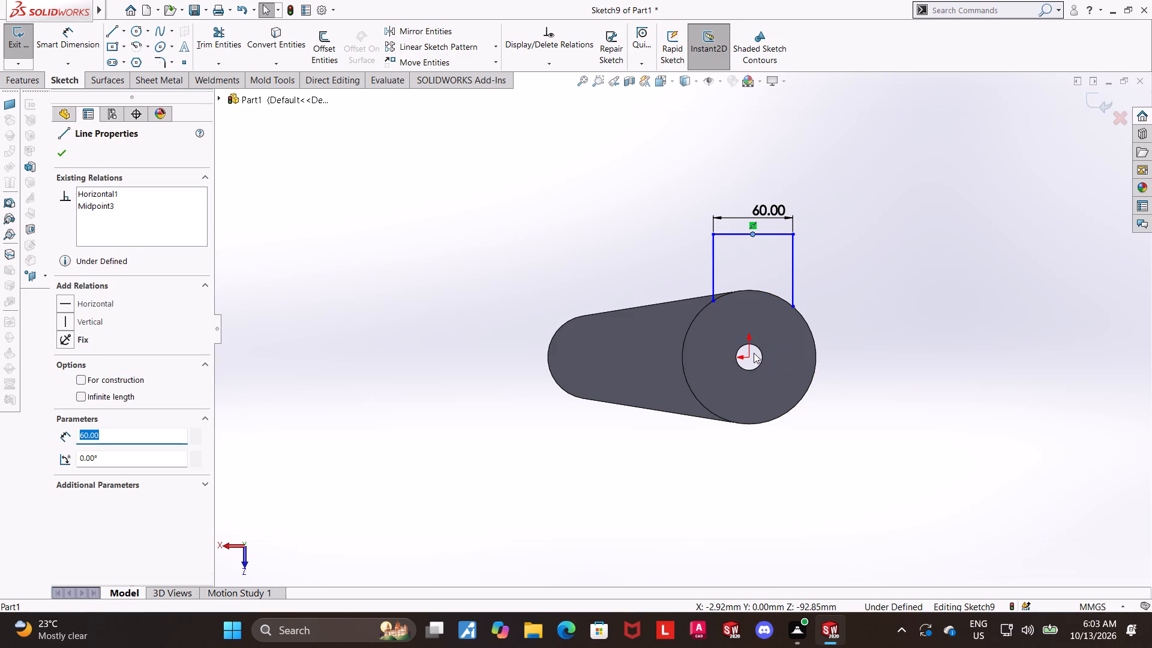
pyautogui.keyDown('ctrl'); pyautogui.click(751, 359); pyautogui.keyUp('ctrl')
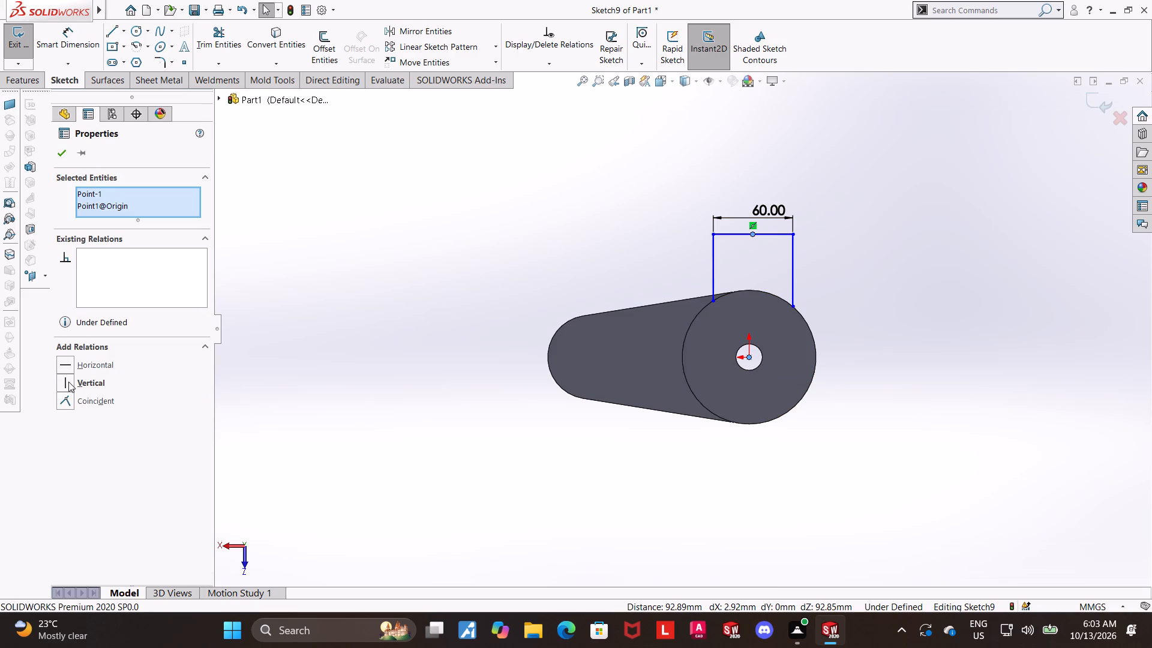
pyautogui.click(68, 382)
pyautogui.press('Escape')
pyautogui.press('Escape')
pyautogui.scroll(1, 409, 369)
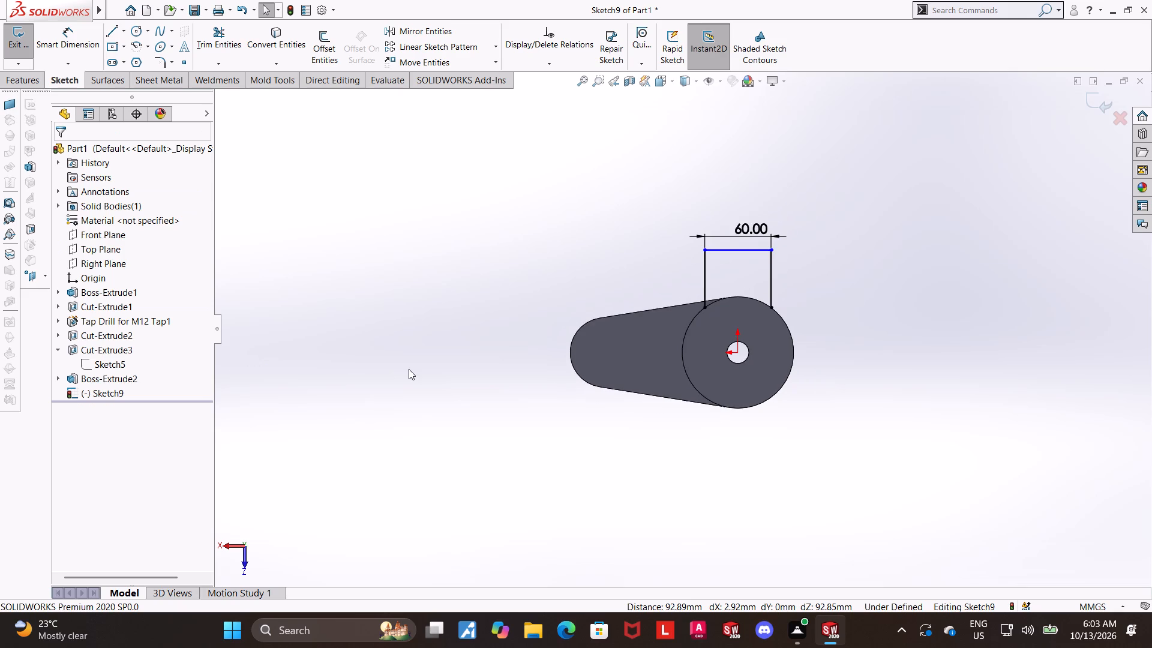
pyautogui.scroll(-1, 500, 267)
pyautogui.press('Escape')
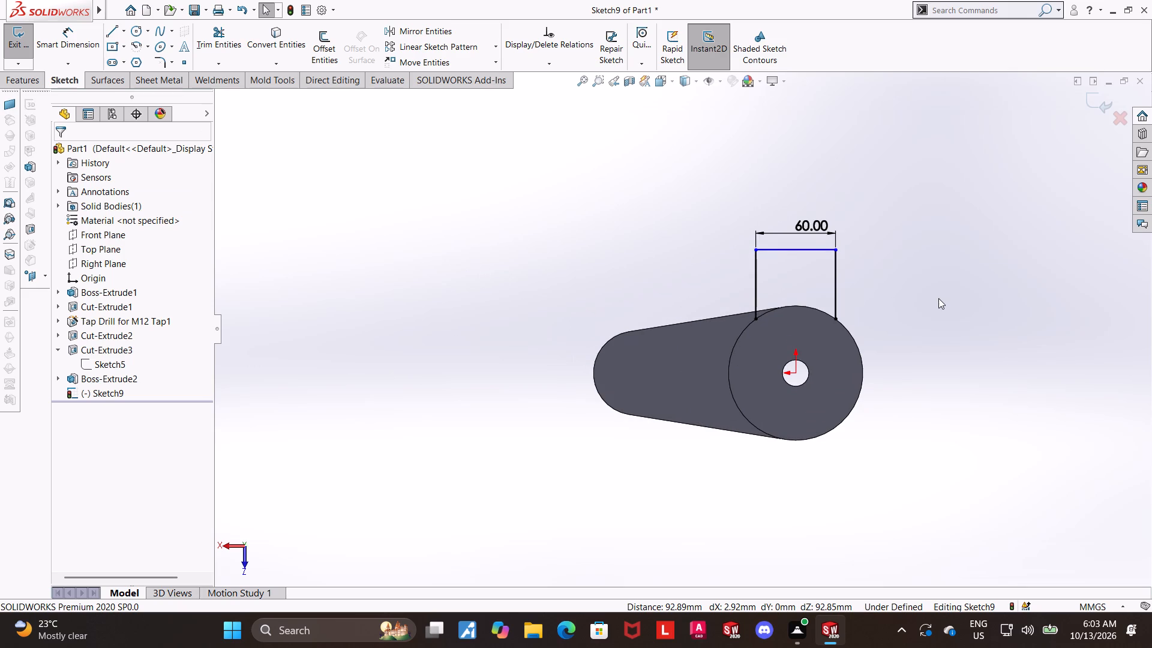
pyautogui.click(939, 296)
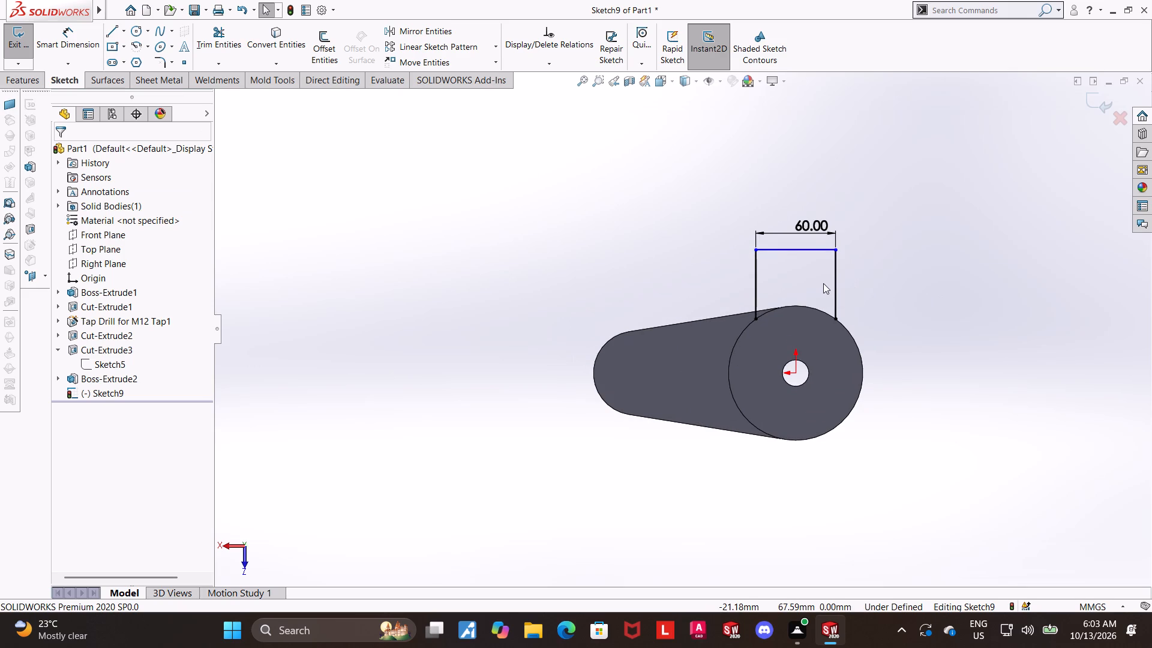
pyautogui.press('Escape')
pyautogui.press('Escape')
# Dimension the distance from the origin to the 60 mm line as 115 mm.
pyautogui.click(79, 41)
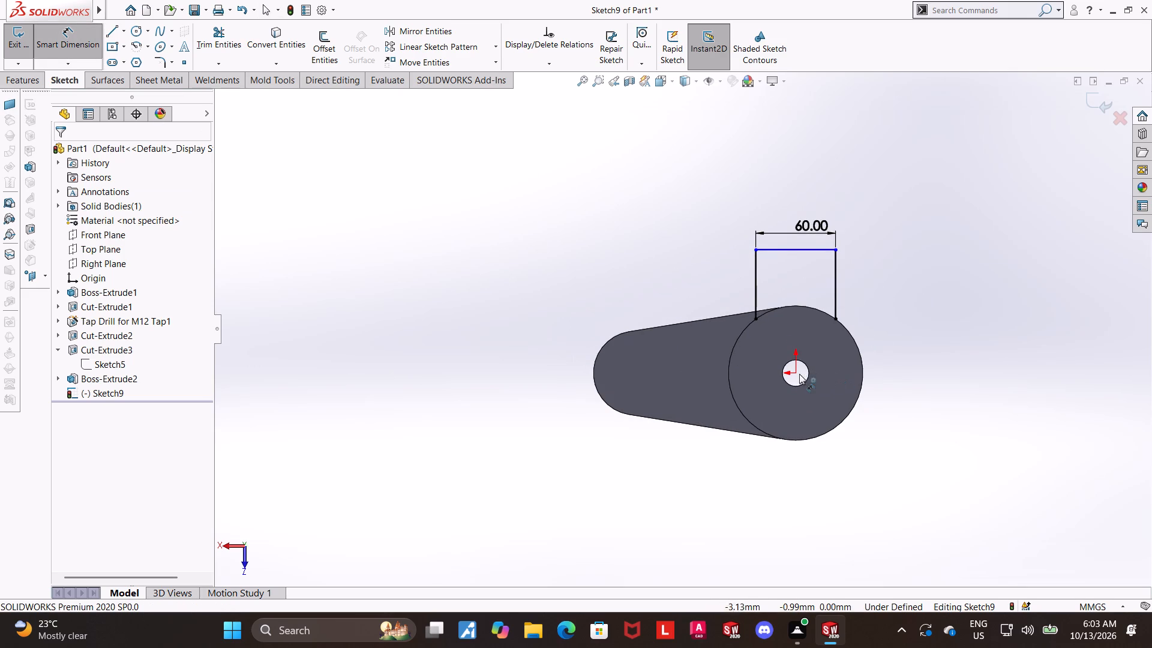
pyautogui.click(798, 373)
pyautogui.click(815, 250)
pyautogui.click(897, 329)
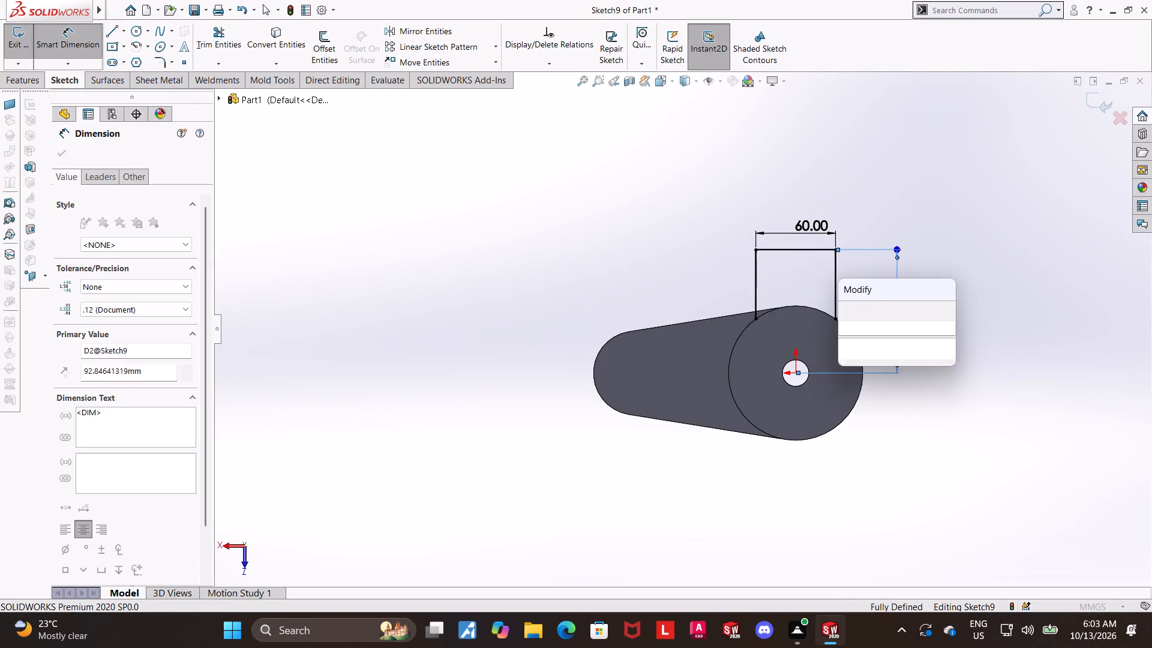
pyautogui.write('115')
pyautogui.press('Return')
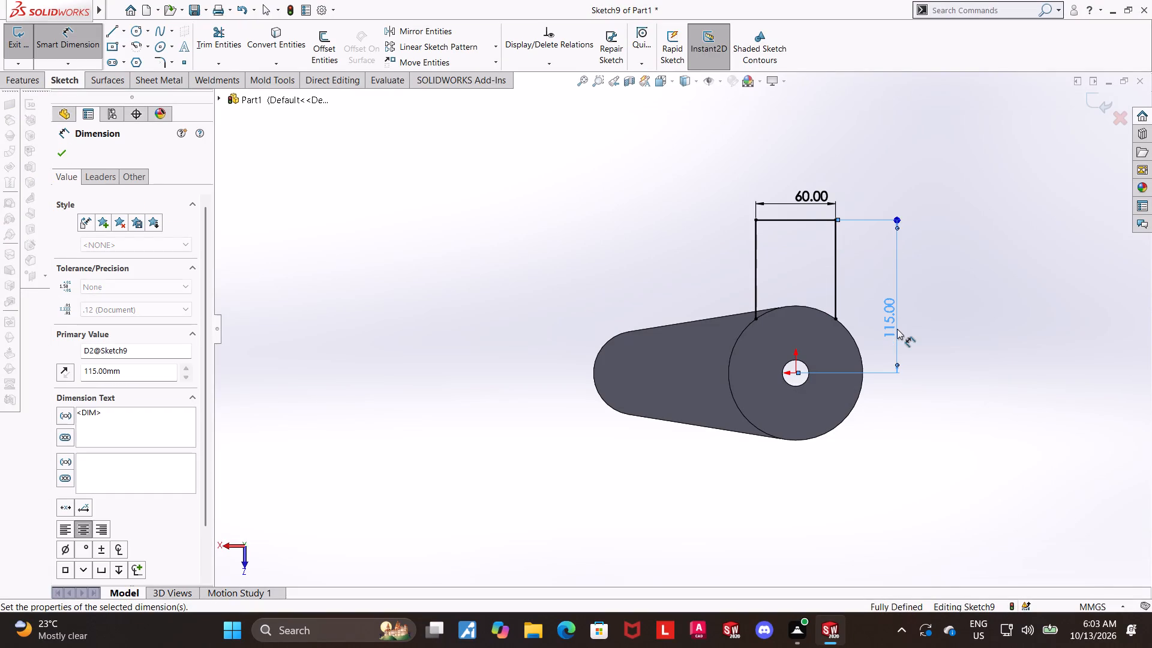
pyautogui.press('Escape')
pyautogui.press('Escape')
pyautogui.press('Escape')
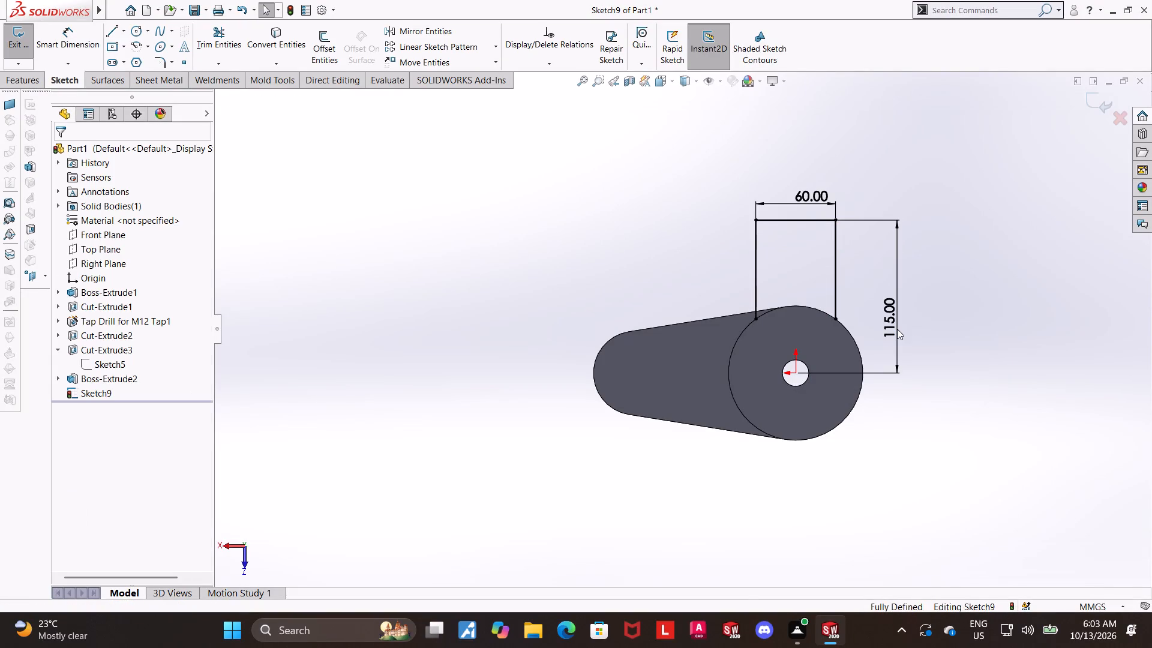
pyautogui.press('Escape')
pyautogui.scroll(1, 896, 338)
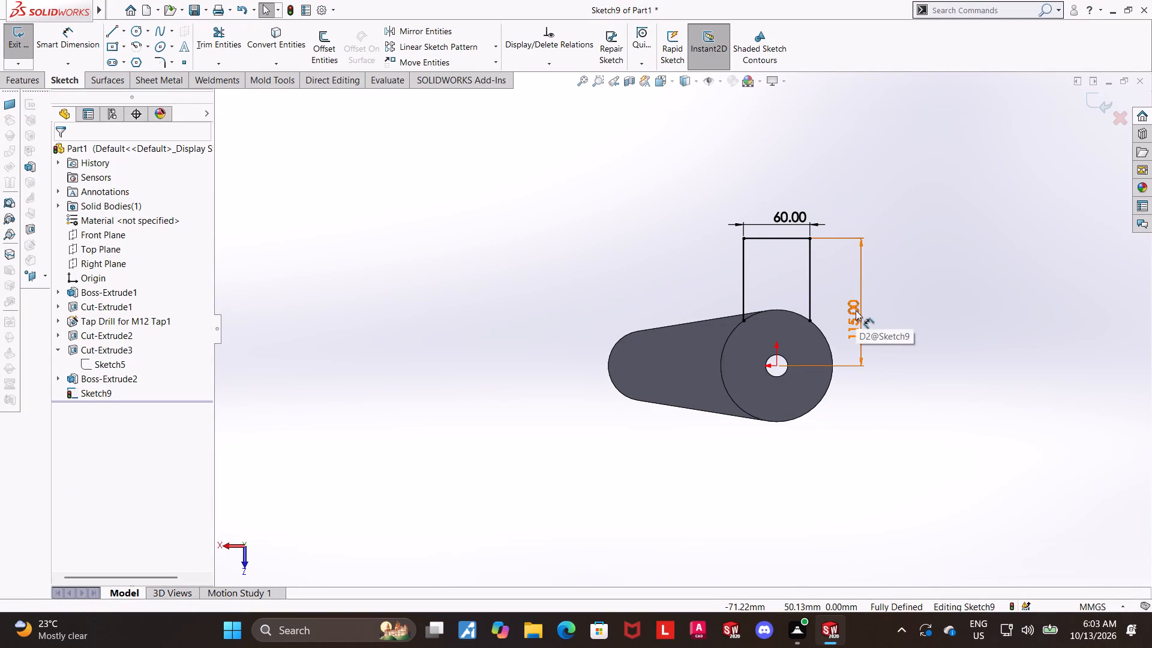
# Convert the large cylinder's circular edge into a sketch entity.
pyautogui.press('Escape')
pyautogui.press('Escape')
pyautogui.click(269, 49)
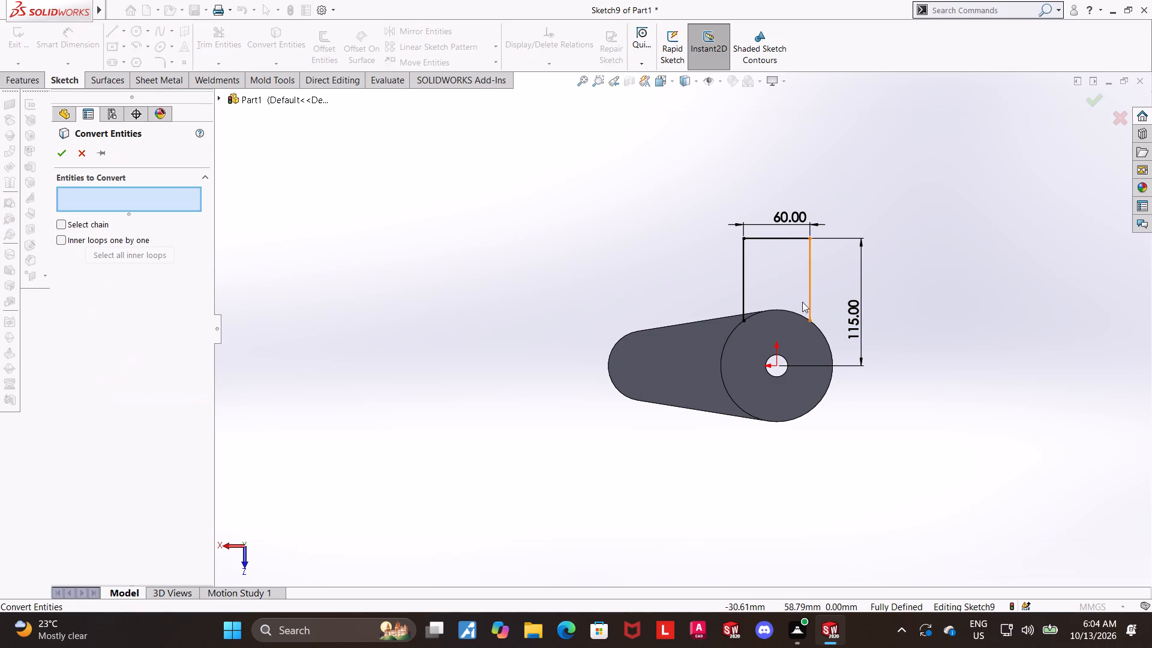
pyautogui.click(787, 310)
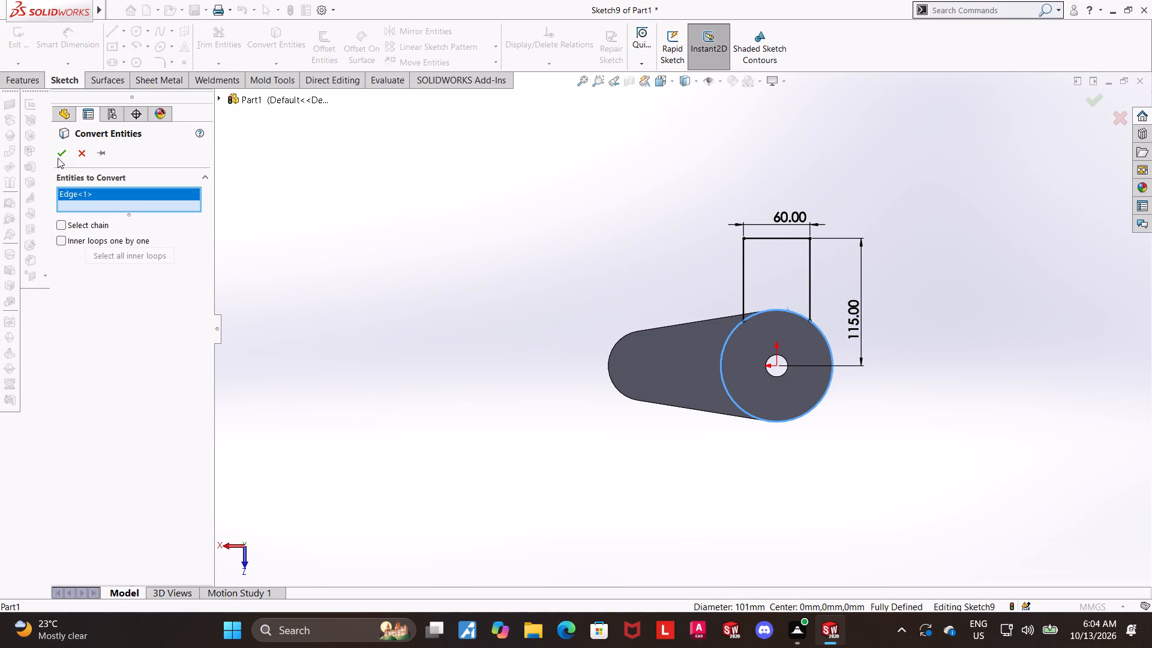
pyautogui.click(58, 158)
# Trim the converted circle, keeping only the arc between the two vertical lines of the profile.
pyautogui.click(207, 37)
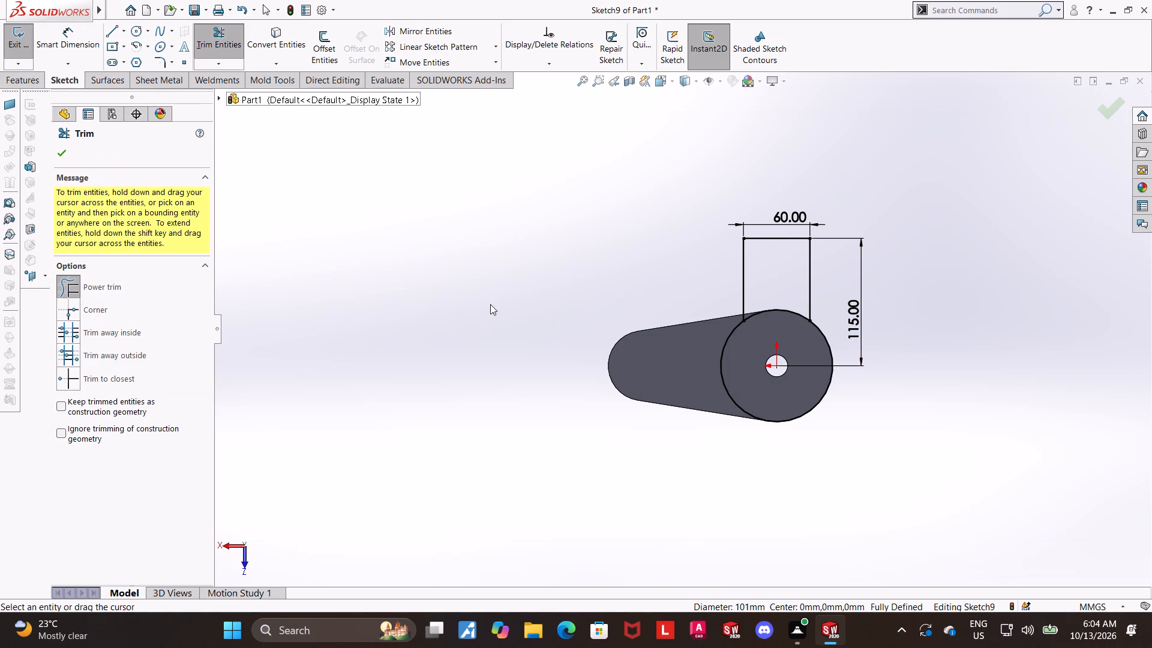
pyautogui.moveTo(757, 388); pyautogui.dragTo(682, 444)
pyautogui.scroll(1, 860, 322)
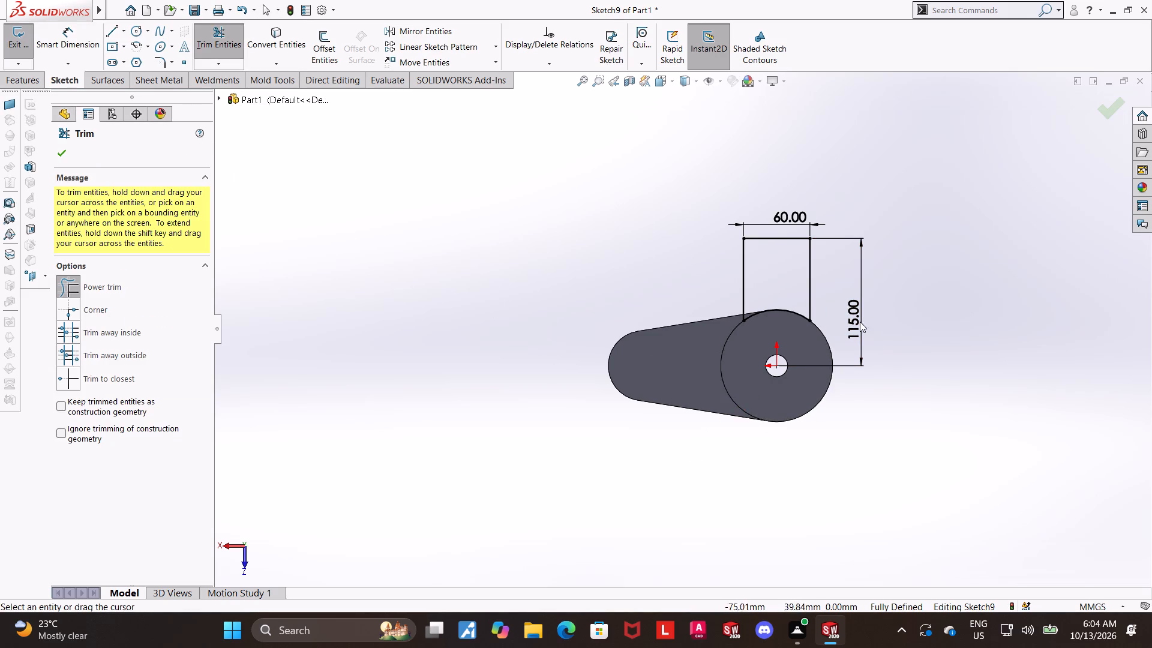
pyautogui.scroll(-2, 787, 254)
pyautogui.press('Escape')
pyautogui.press('Escape')
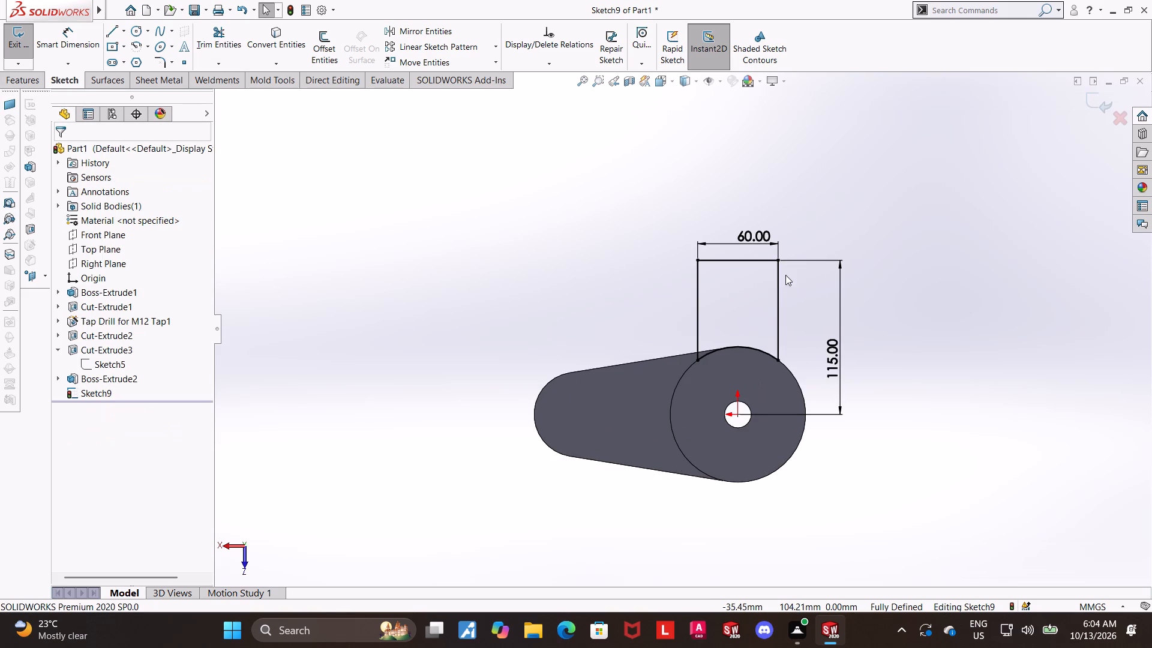
pyautogui.press('Escape')
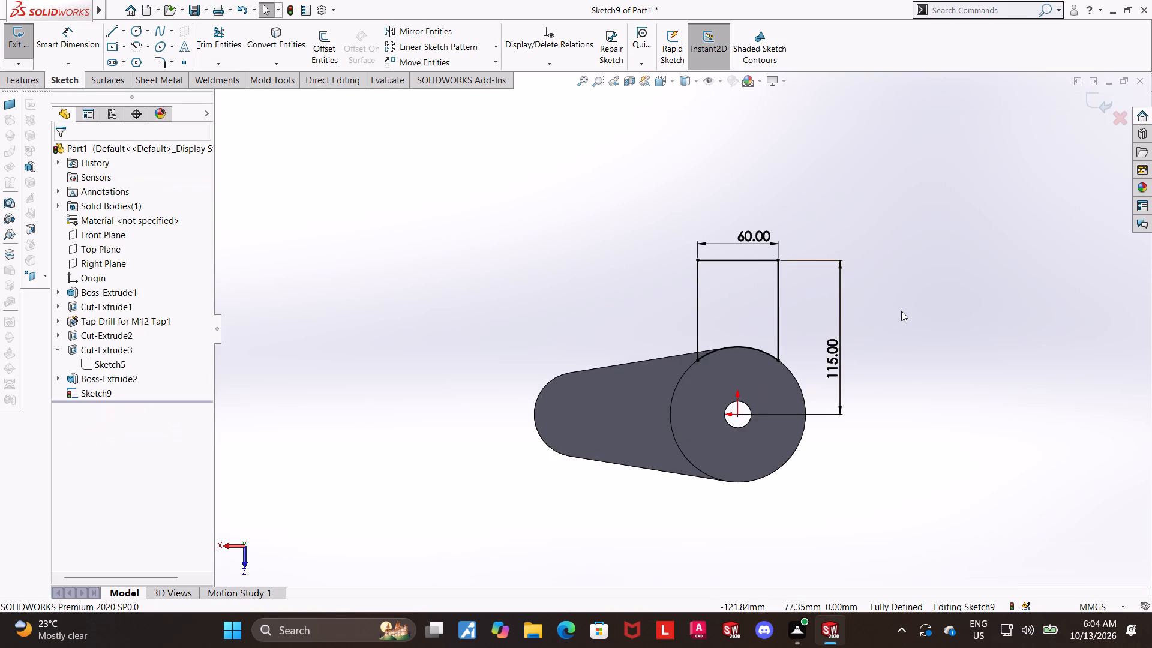
pyautogui.press('Escape')
# Draw a vertical centerline from the arc's midpoint to the midpoint of the 60 mm line.
pyautogui.scroll(1, 878, 310)
pyautogui.scroll(-1, 699, 301)
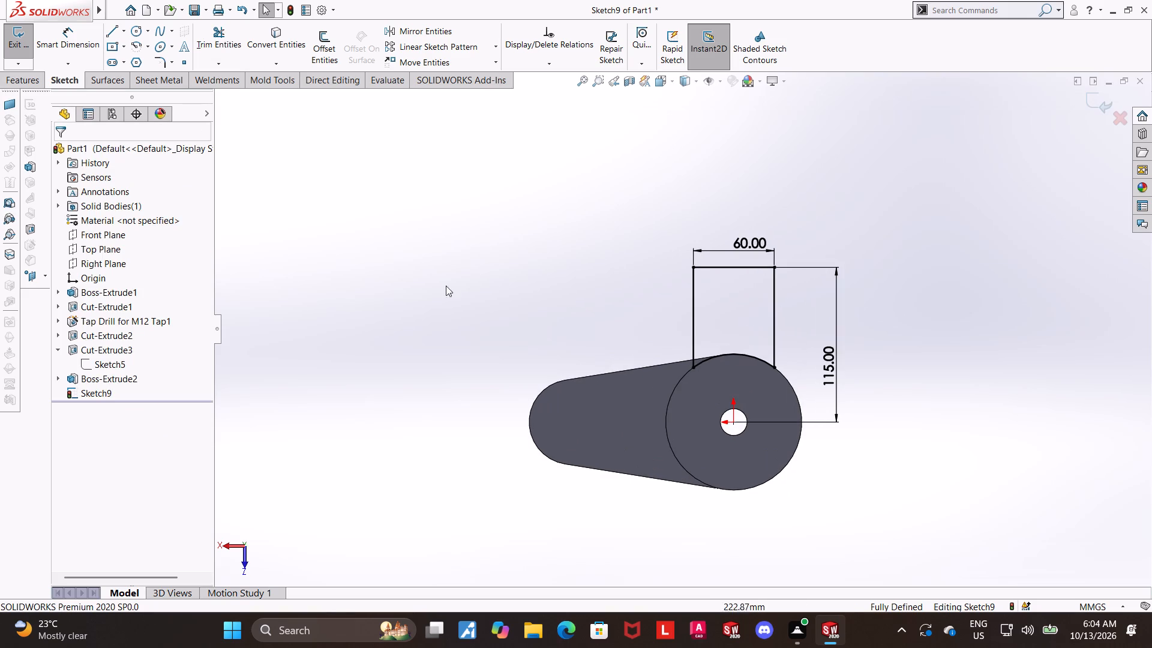
pyautogui.scroll(-2, 736, 282)
pyautogui.press('Escape')
pyautogui.doubleClick(122, 34)
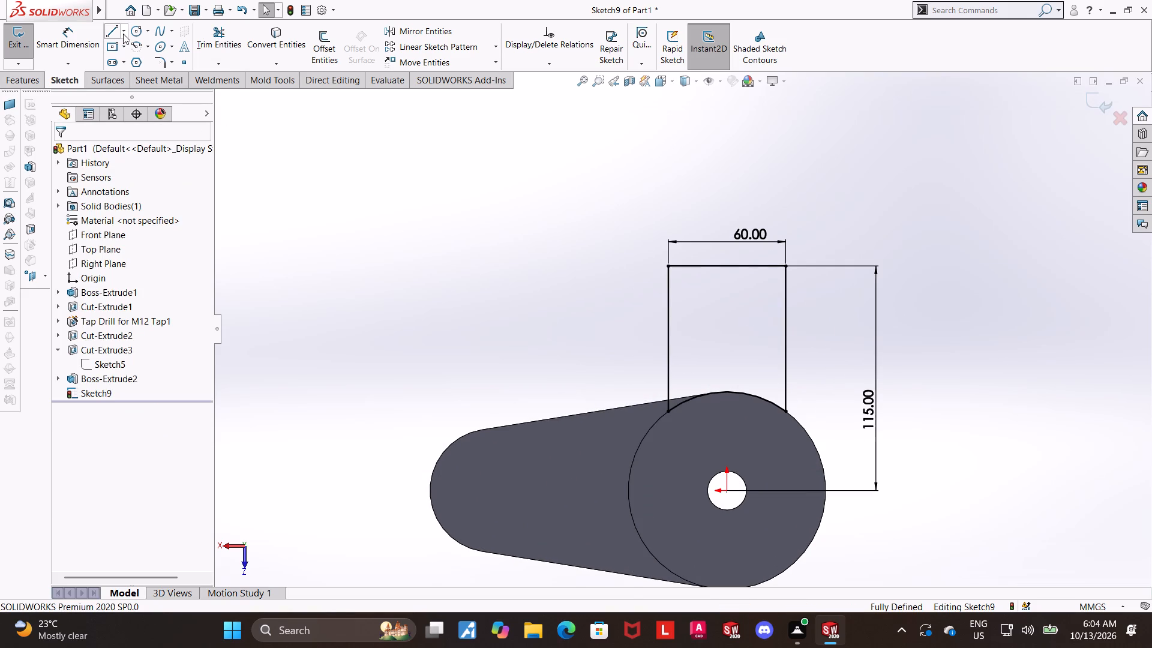
pyautogui.click(127, 62)
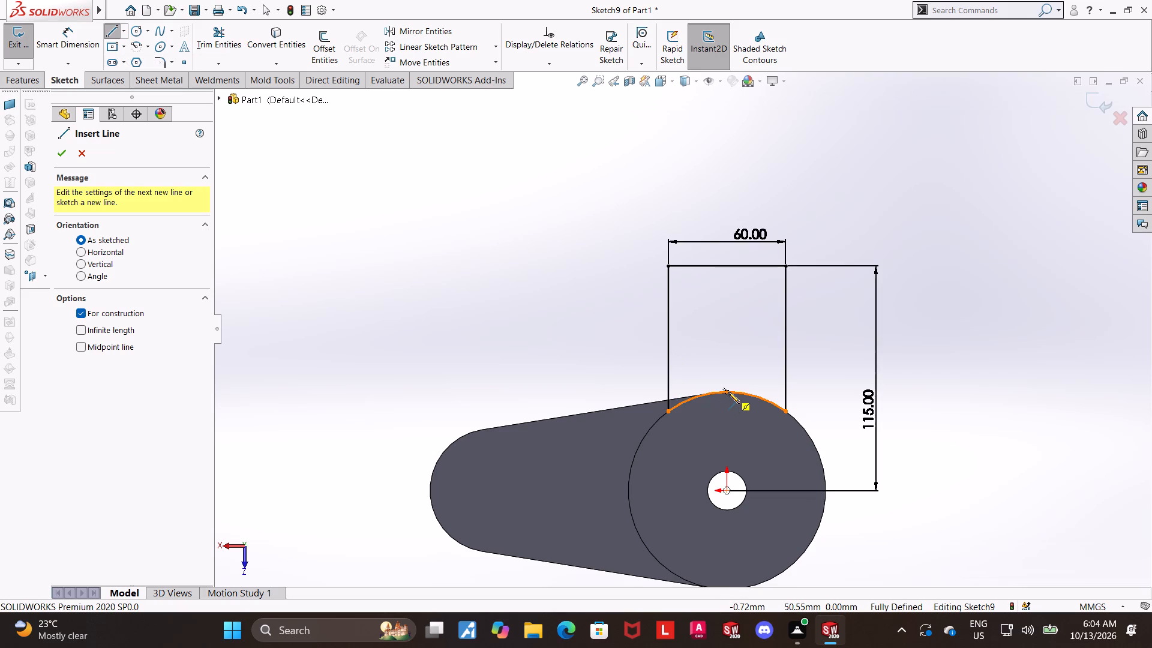
pyautogui.click(728, 392)
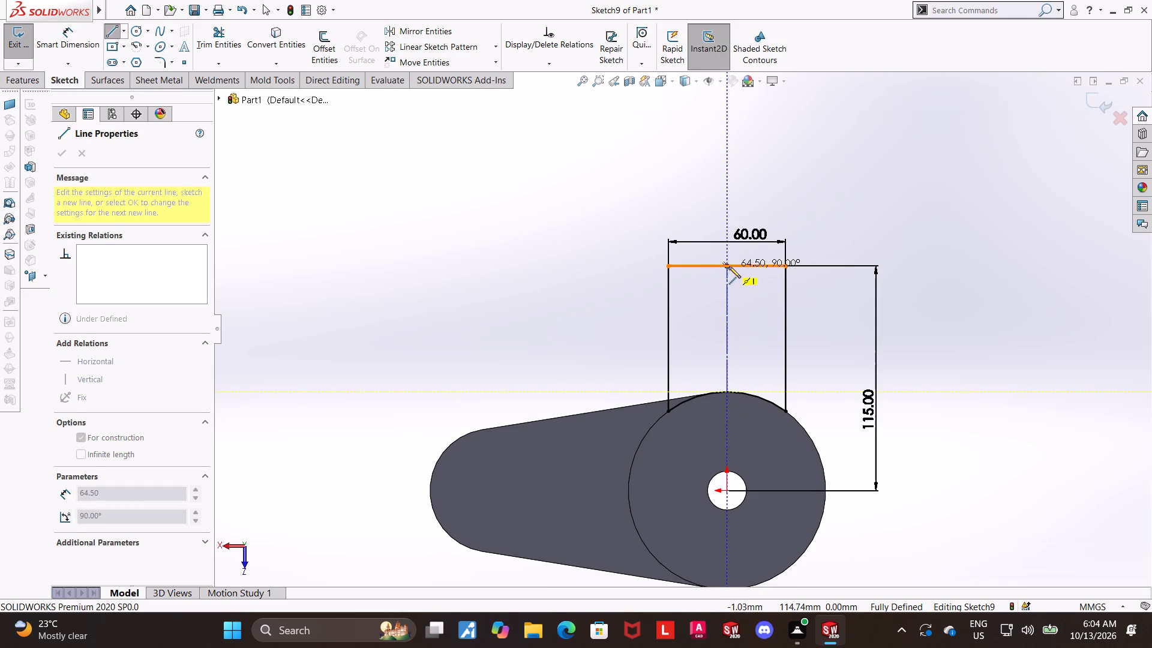
pyautogui.click(729, 266)
pyautogui.press('Escape')
pyautogui.press('Escape')
# Apply a Symmetric relation to the profile's two vertical lines about the centerline.
pyautogui.click(668, 320)
pyautogui.keyDown('ctrl'); pyautogui.click(728, 345); pyautogui.keyUp('ctrl')
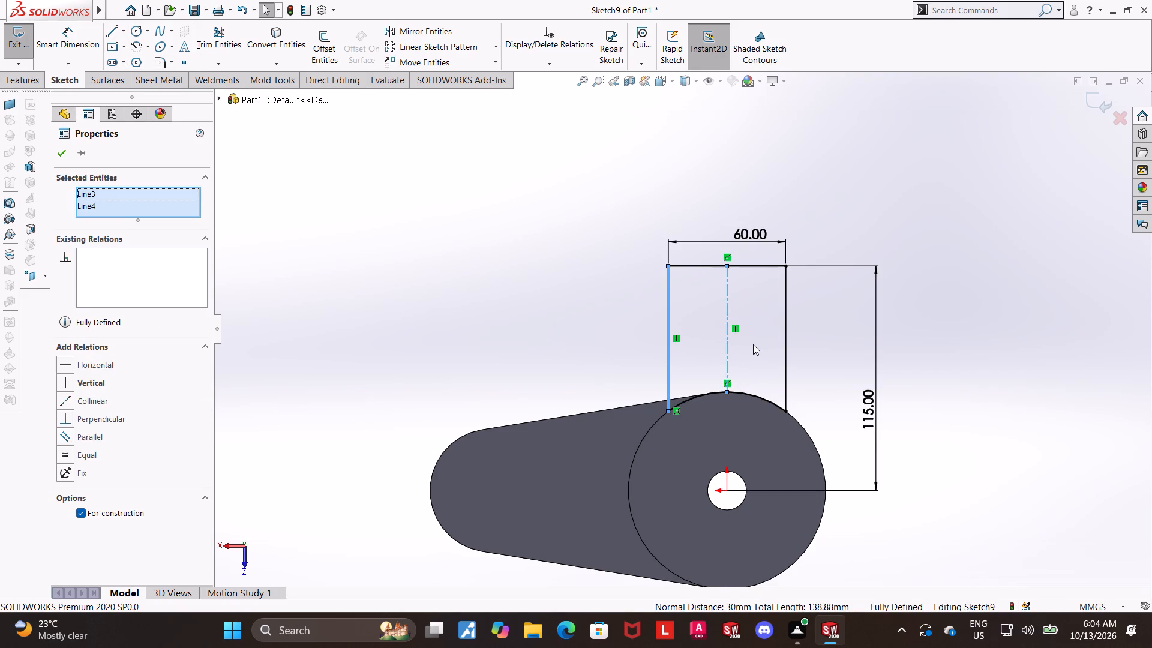
pyautogui.keyDown('ctrl'); pyautogui.click(786, 361); pyautogui.keyUp('ctrl')
pyautogui.click(68, 465)
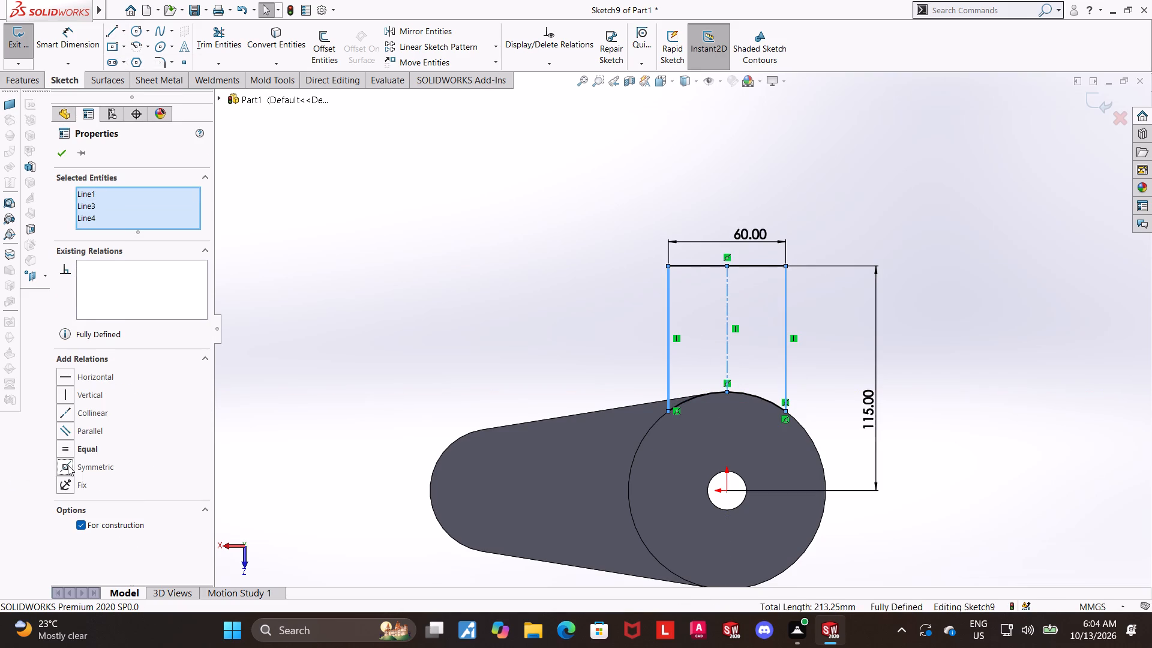
pyautogui.press('Escape')
pyautogui.press('Escape')
pyautogui.press('Escape')
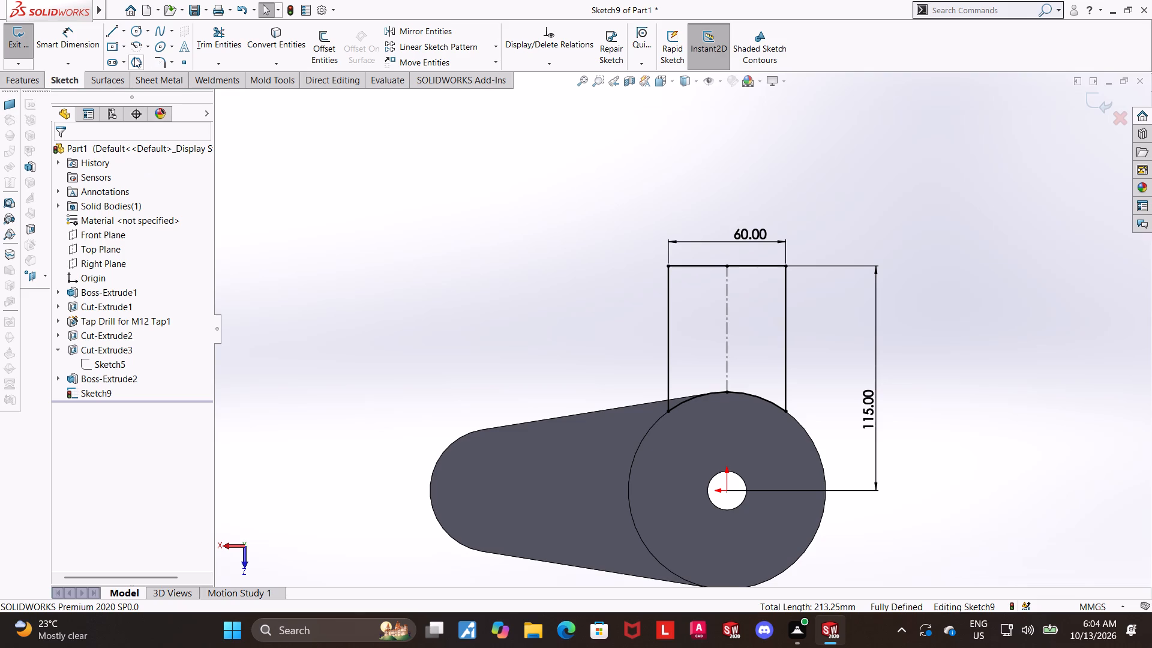
# Sketch a vertical straight slot, about 25 mm between centers and 13.5 mm wide, inside the profile between its left side and the centerline.
pyautogui.click(106, 59)
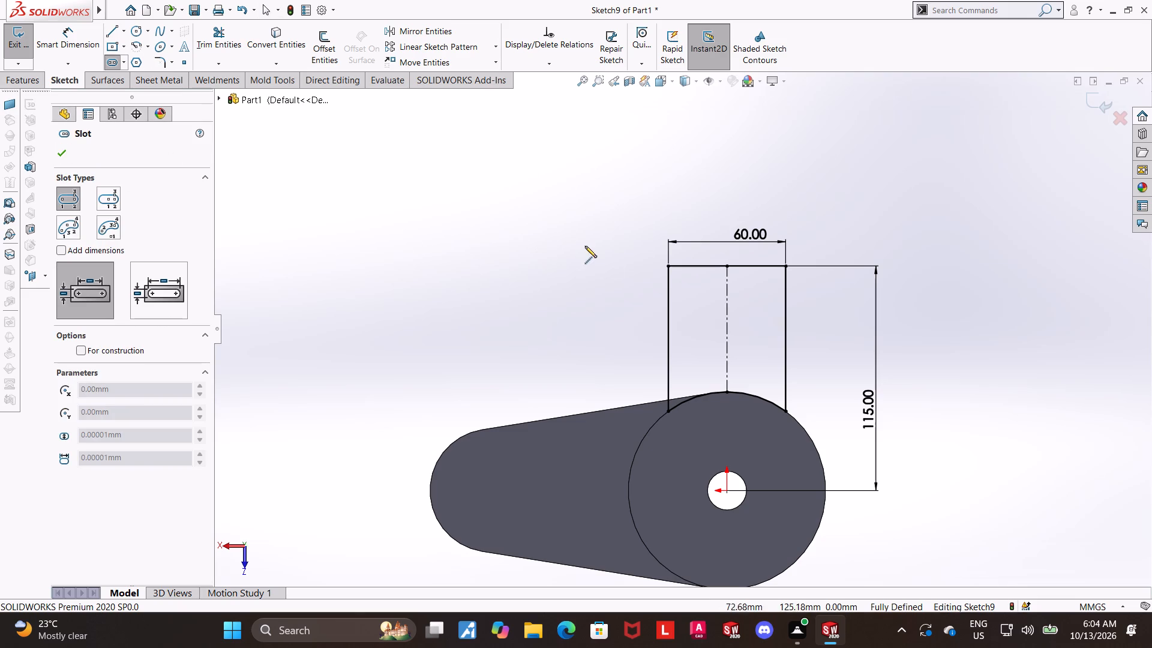
pyautogui.click(694, 297)
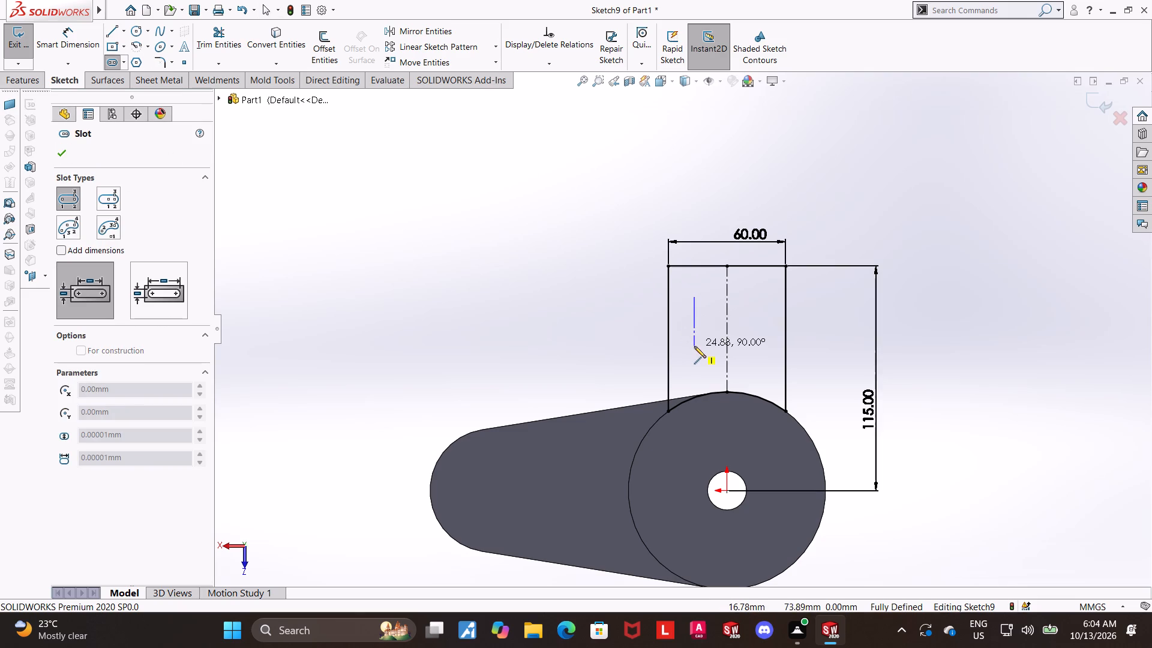
pyautogui.click(694, 346)
pyautogui.click(707, 329)
pyautogui.press('Escape')
pyautogui.press('Escape')
# Dimension the gap between the slot's outer straight side and the adjacent vertical profile line as 5 mm.
pyautogui.click(82, 35)
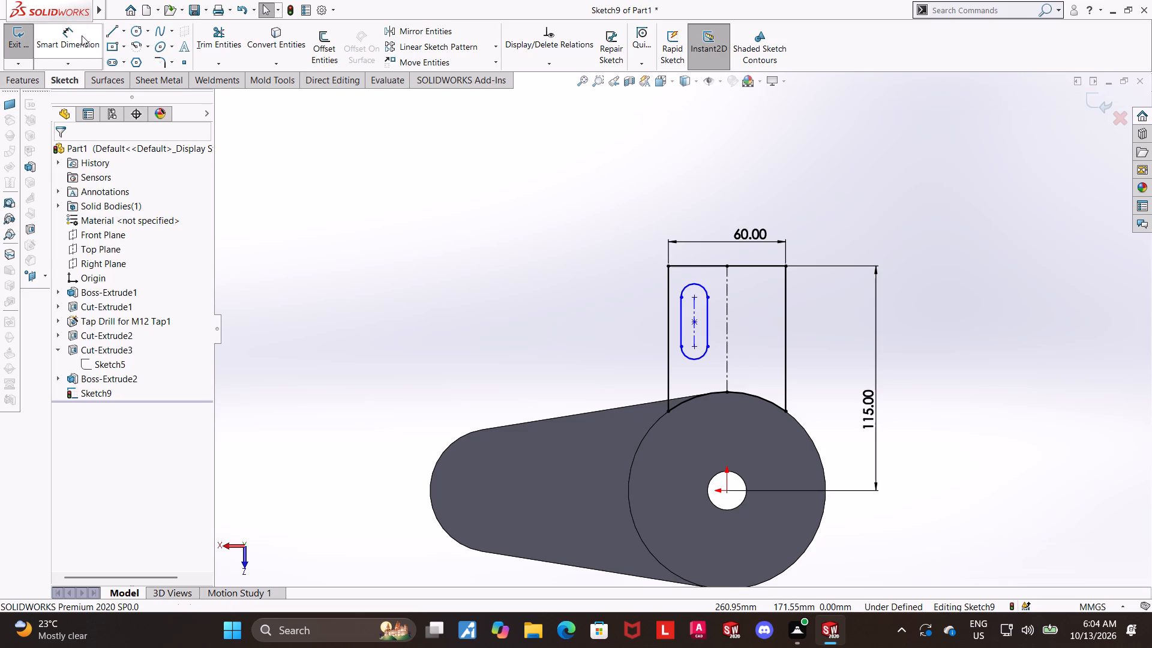
pyautogui.click(682, 328)
pyautogui.click(668, 326)
pyautogui.click(643, 328)
pyautogui.press('5')
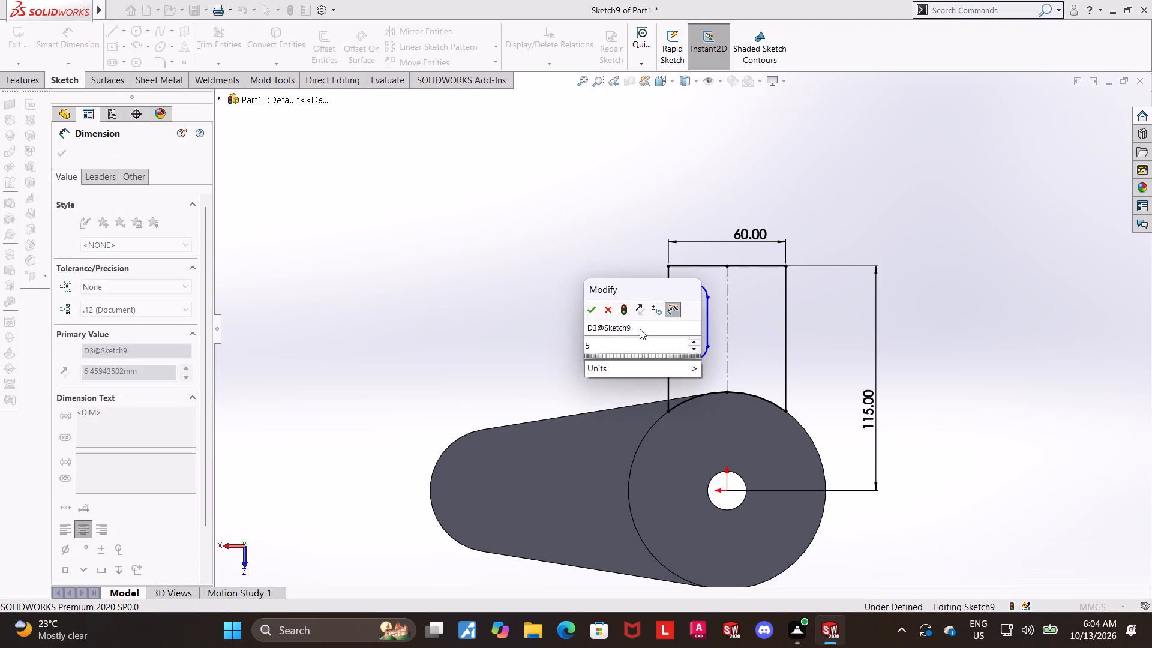
pyautogui.press('Return')
pyautogui.press('Escape')
pyautogui.press('Escape')
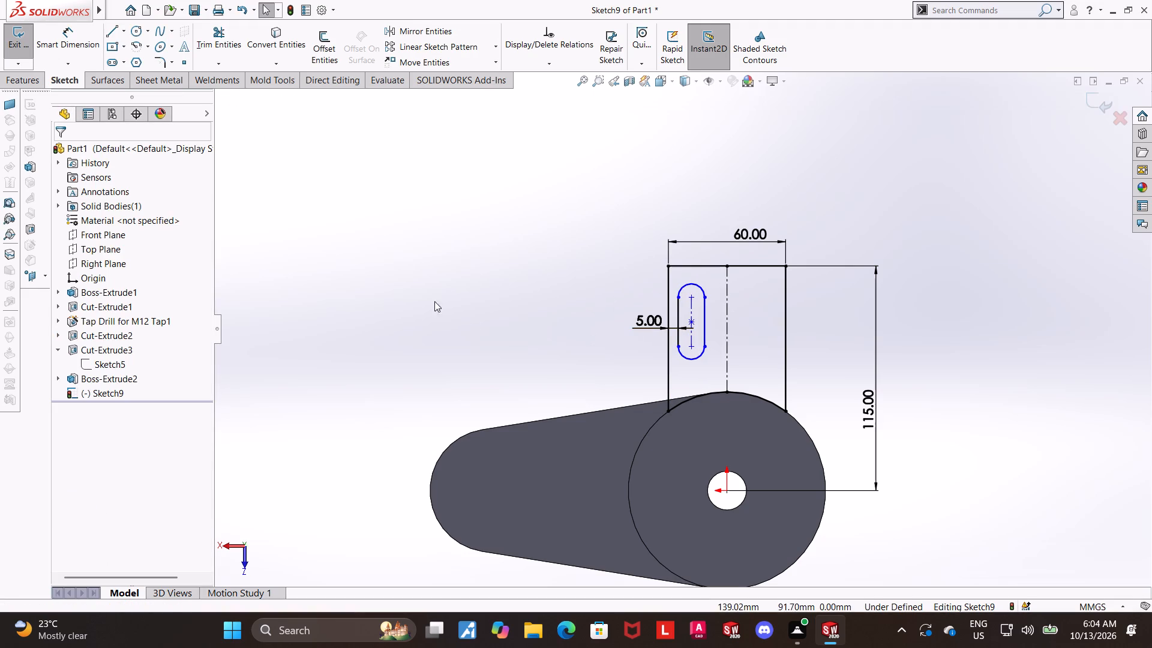
# Dimension the distance between the slot's two arc centers as 16 mm.
pyautogui.click(73, 43)
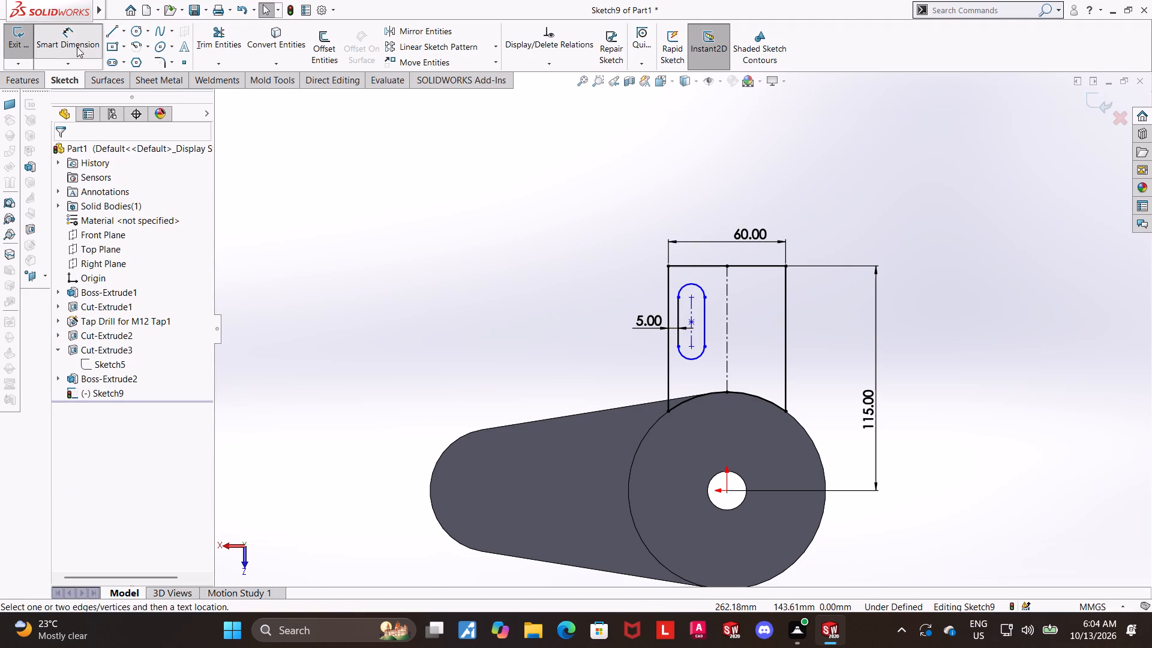
pyautogui.scroll(1, 823, 254)
pyautogui.scroll(-1, 823, 254)
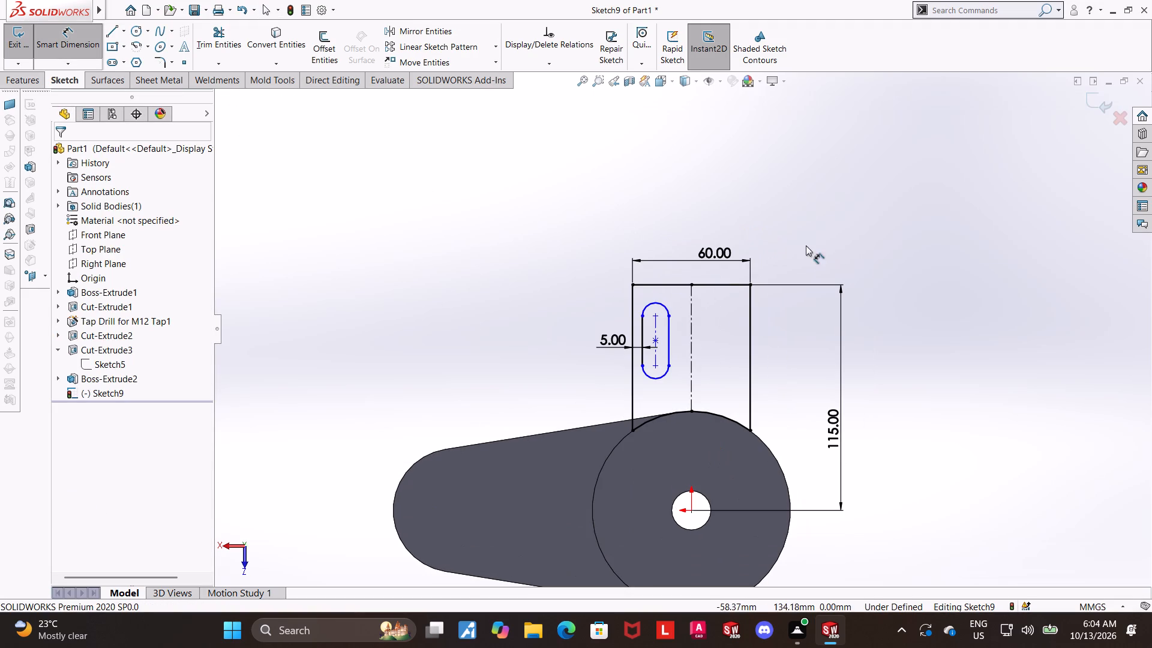
pyautogui.click(654, 316)
pyautogui.click(656, 364)
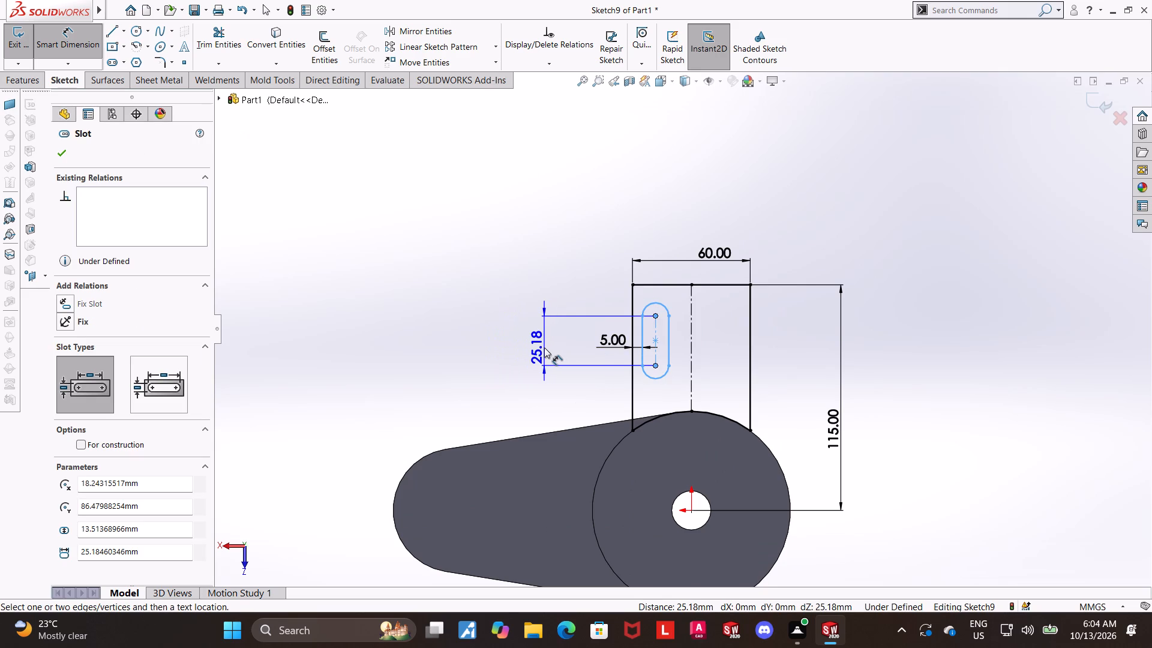
pyautogui.click(544, 347)
pyautogui.press('1')
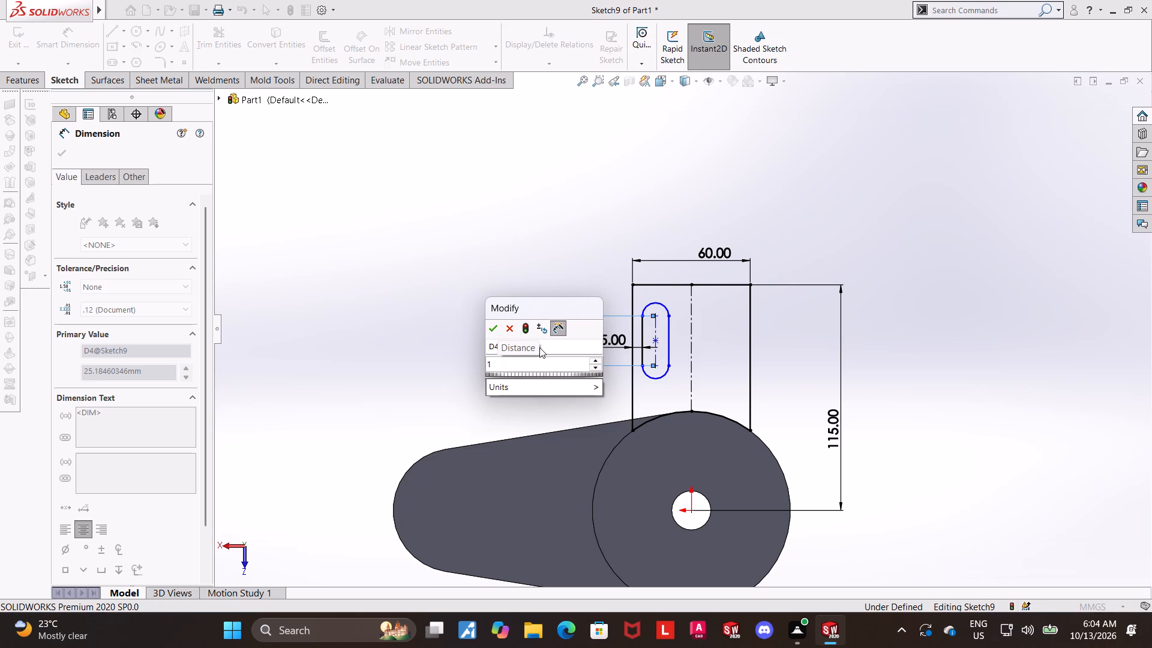
pyautogui.press('6')
pyautogui.press('Return')
pyautogui.press('Escape')
pyautogui.press('Escape')
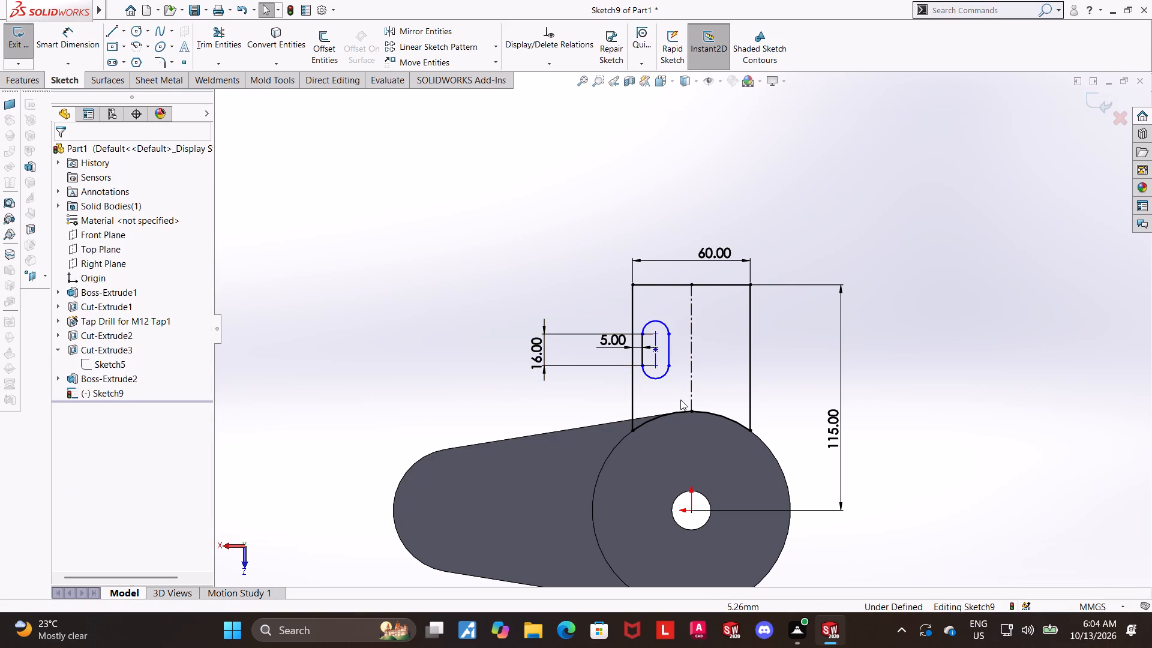
# Dimension the distance from the slot's upper arc center to the 60 mm line as 22 mm.
pyautogui.scroll(2, 622, 383)
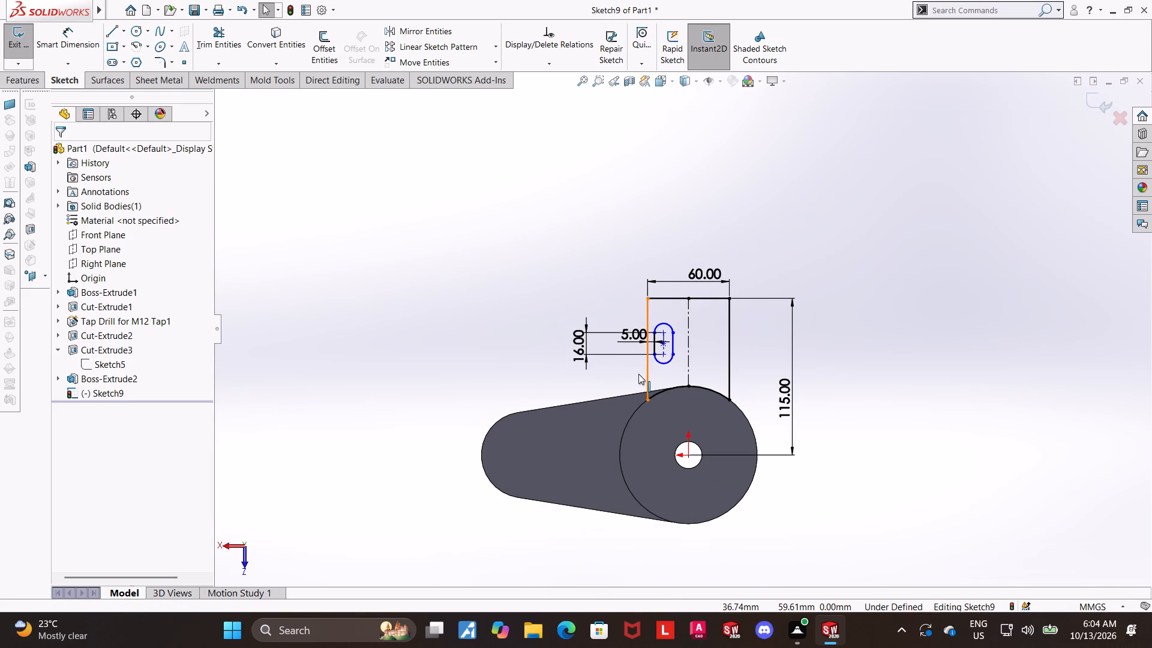
pyautogui.scroll(1, 627, 359)
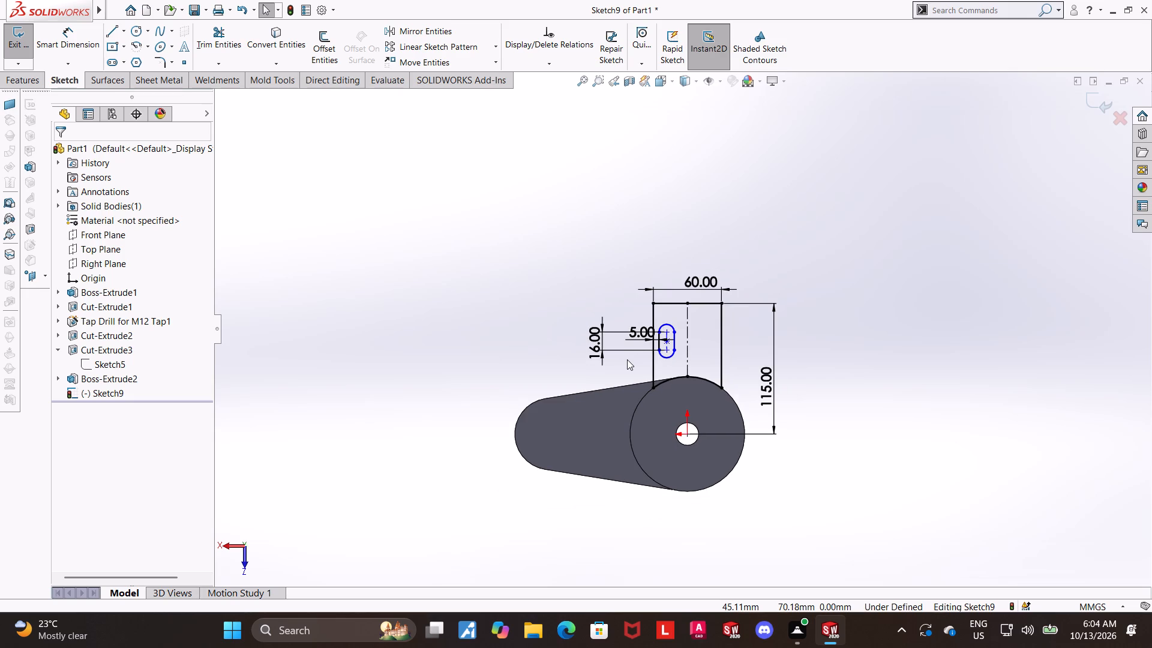
pyautogui.press('Escape')
pyautogui.press('Escape')
pyautogui.click(89, 44)
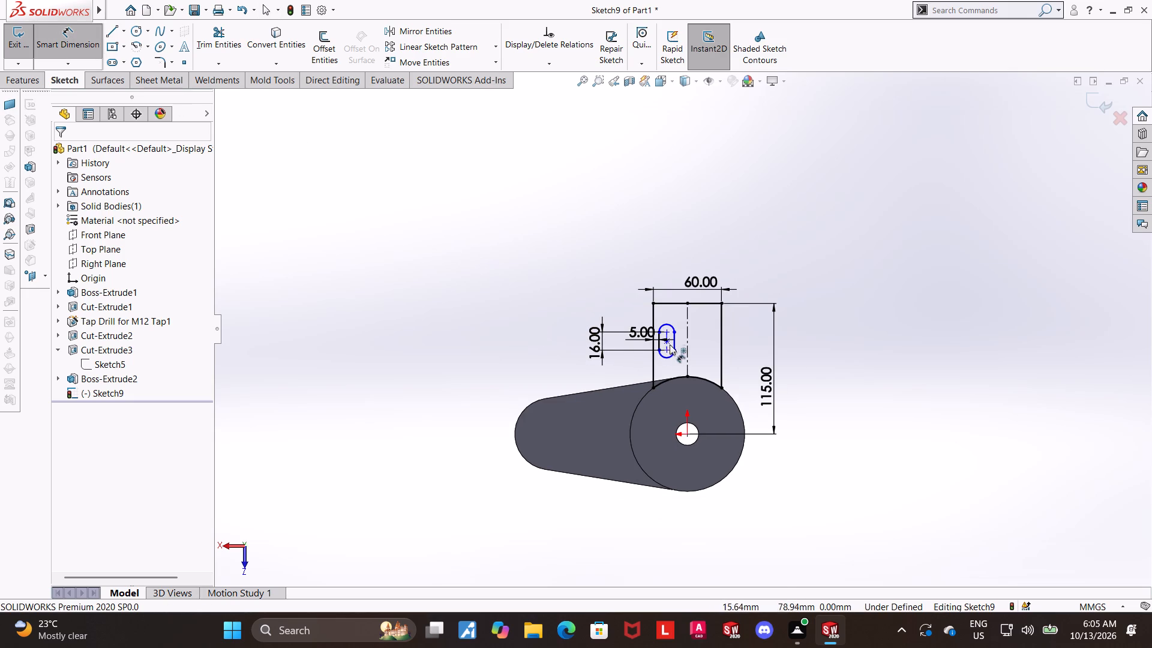
pyautogui.click(666, 329)
pyautogui.click(672, 304)
pyautogui.click(549, 289)
pyautogui.write('22')
pyautogui.press('Return')
pyautogui.press('Escape')
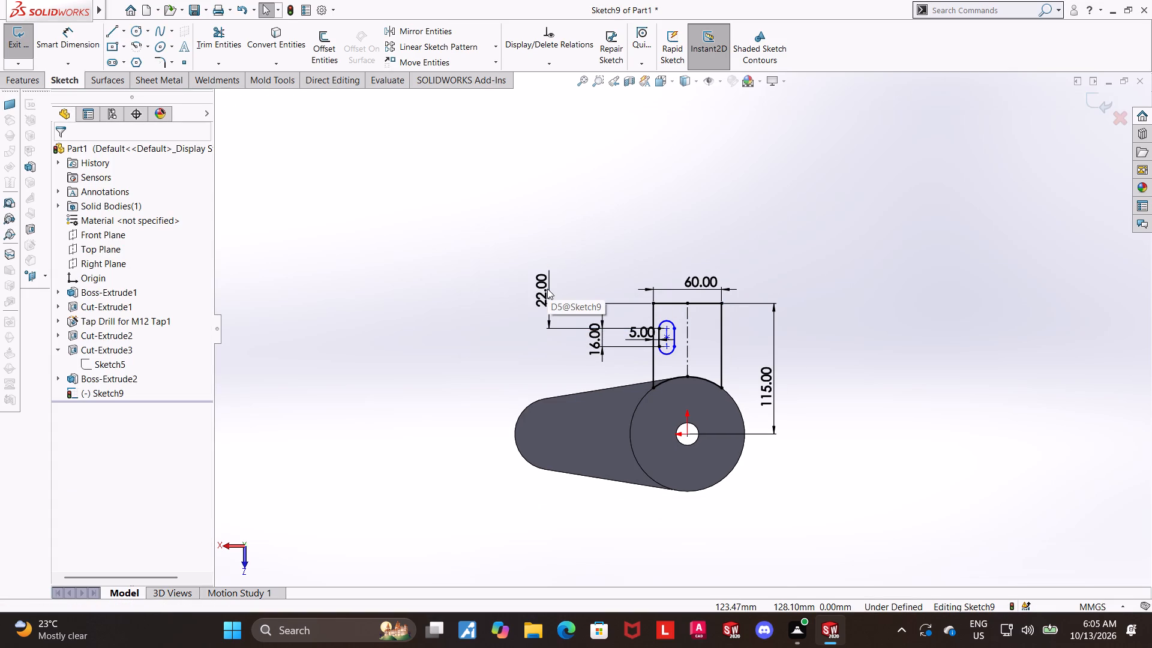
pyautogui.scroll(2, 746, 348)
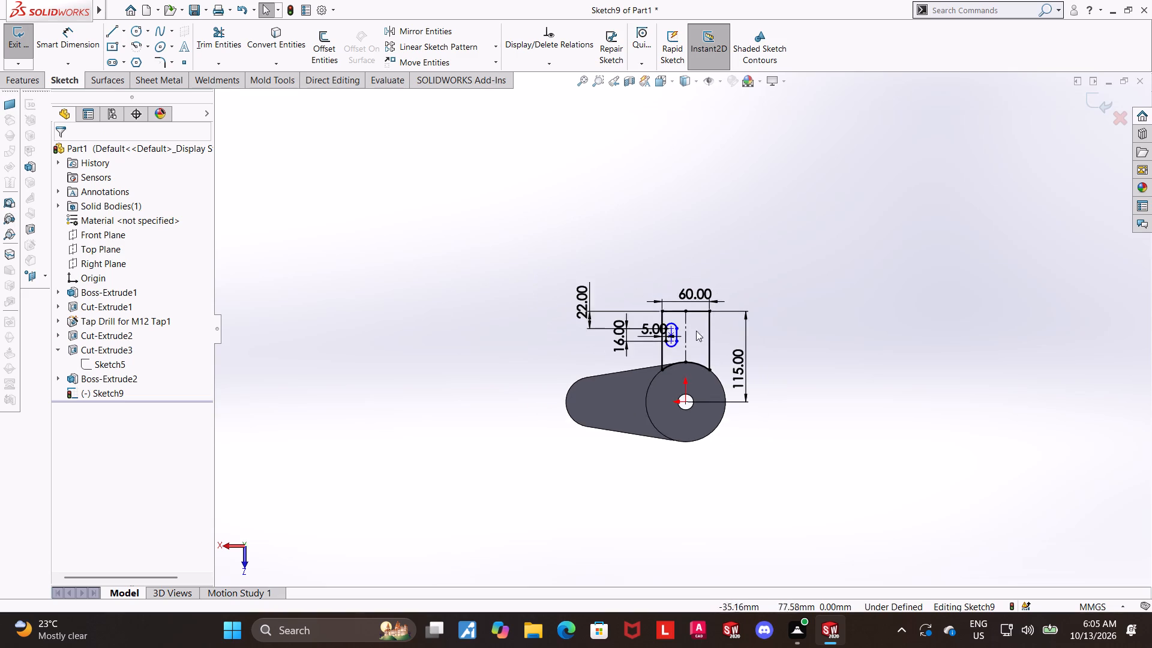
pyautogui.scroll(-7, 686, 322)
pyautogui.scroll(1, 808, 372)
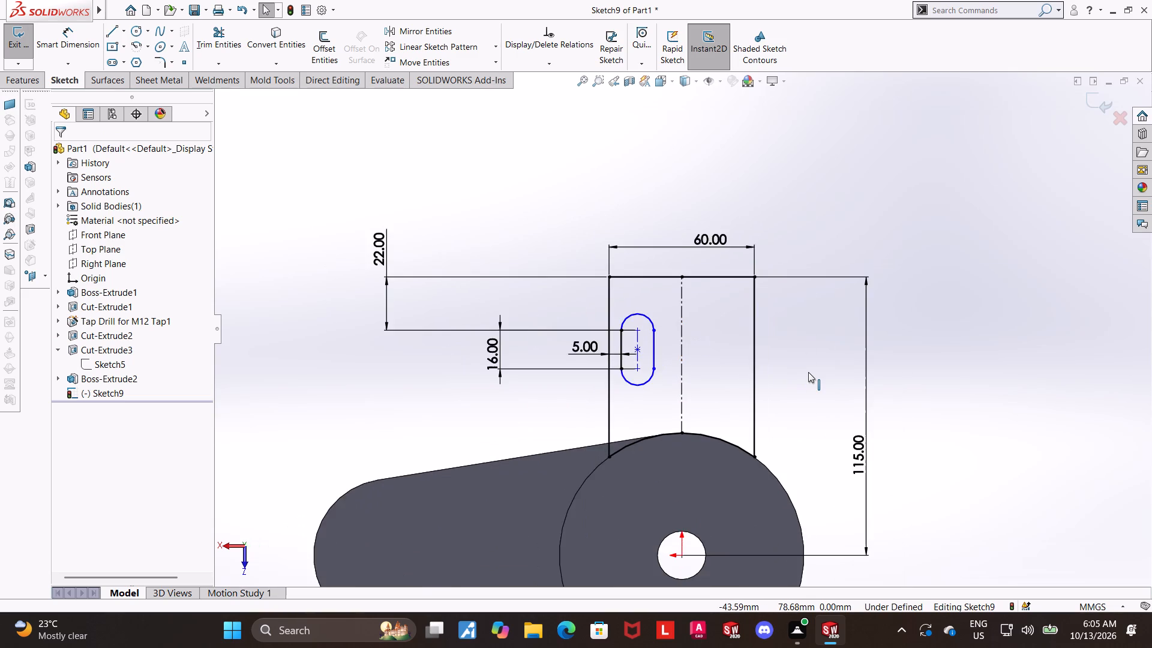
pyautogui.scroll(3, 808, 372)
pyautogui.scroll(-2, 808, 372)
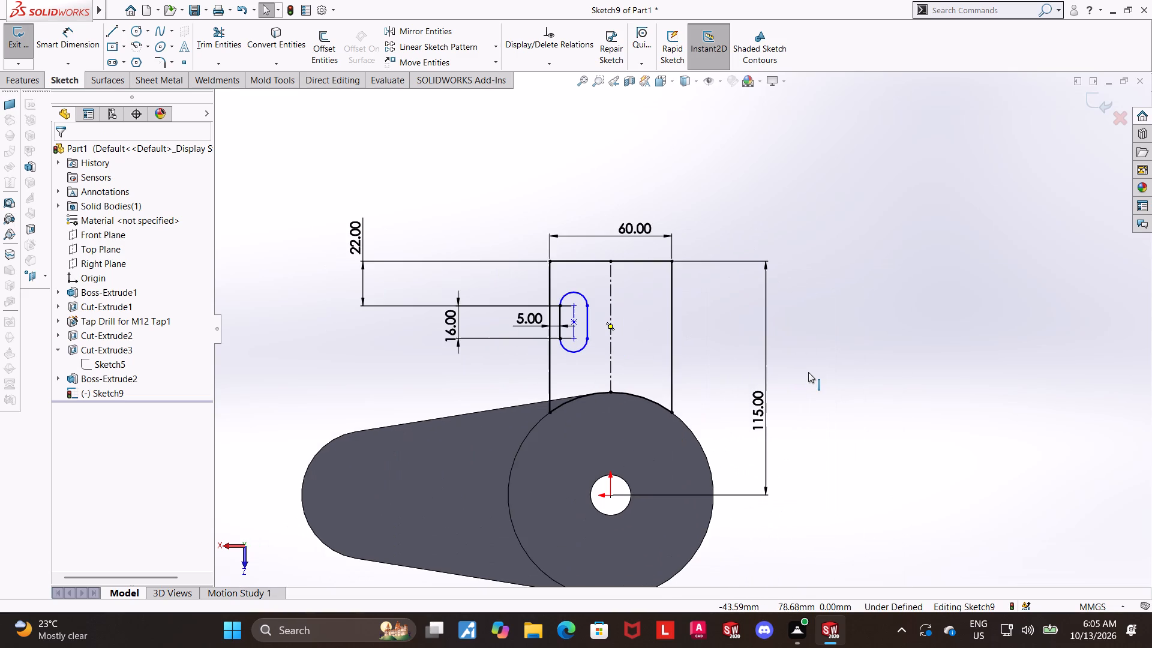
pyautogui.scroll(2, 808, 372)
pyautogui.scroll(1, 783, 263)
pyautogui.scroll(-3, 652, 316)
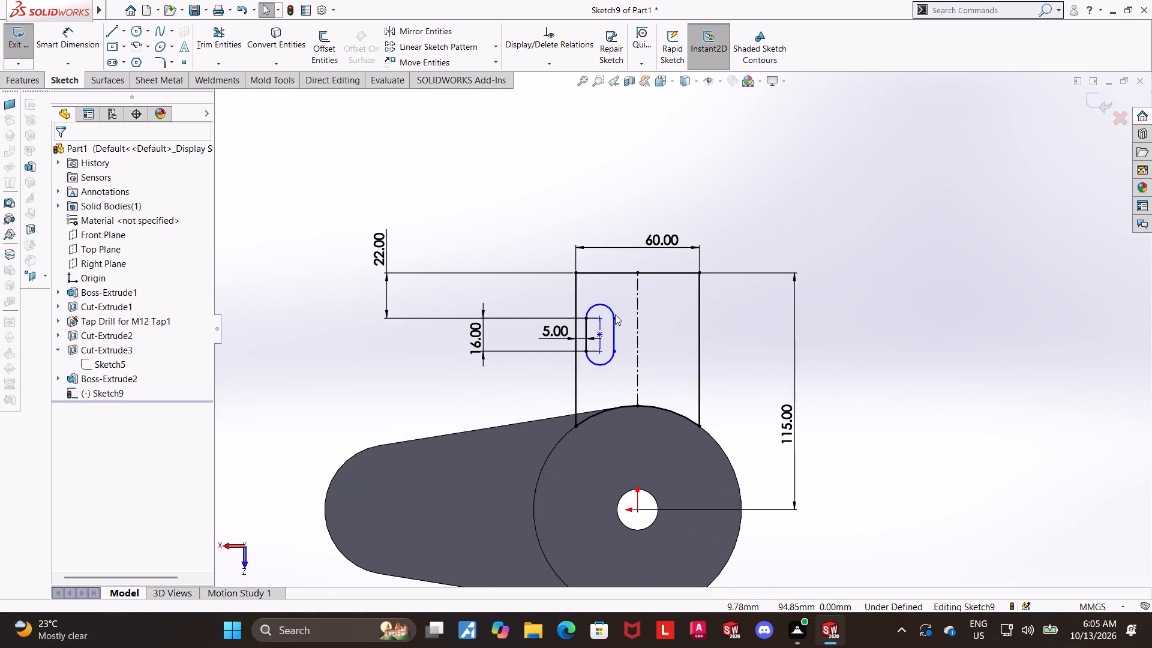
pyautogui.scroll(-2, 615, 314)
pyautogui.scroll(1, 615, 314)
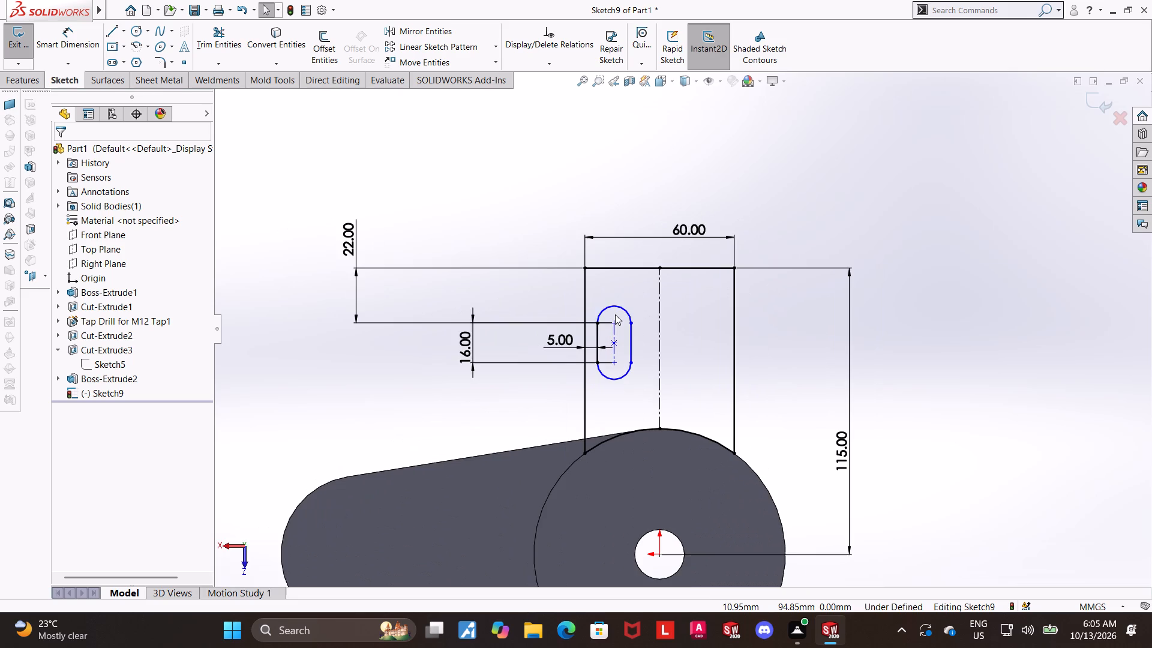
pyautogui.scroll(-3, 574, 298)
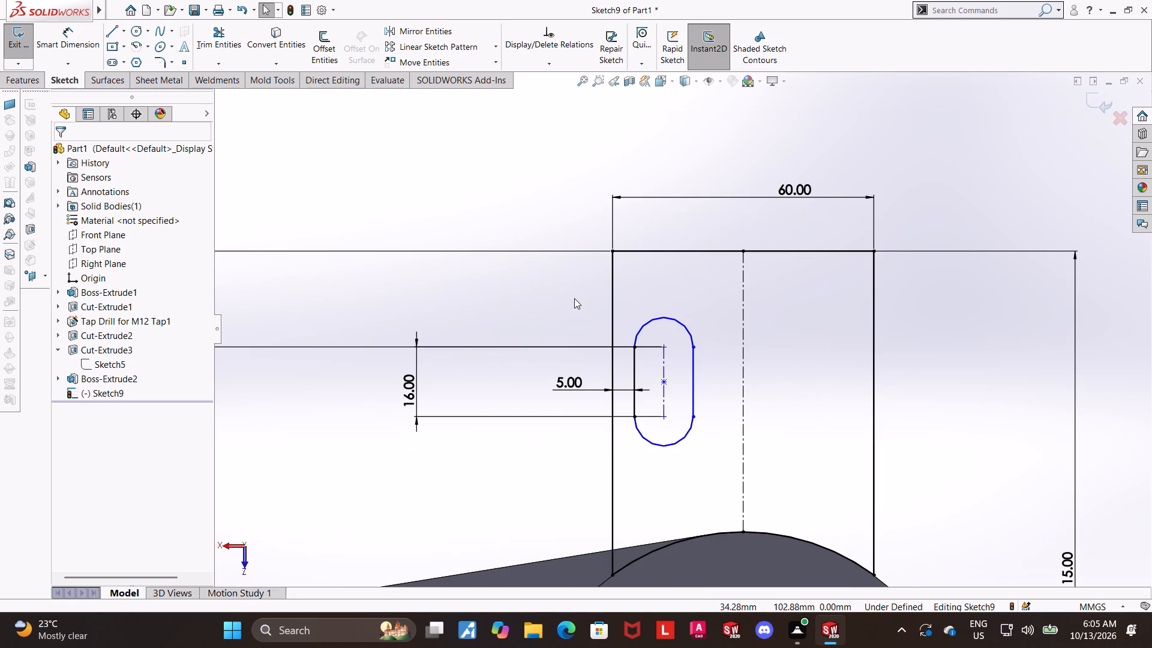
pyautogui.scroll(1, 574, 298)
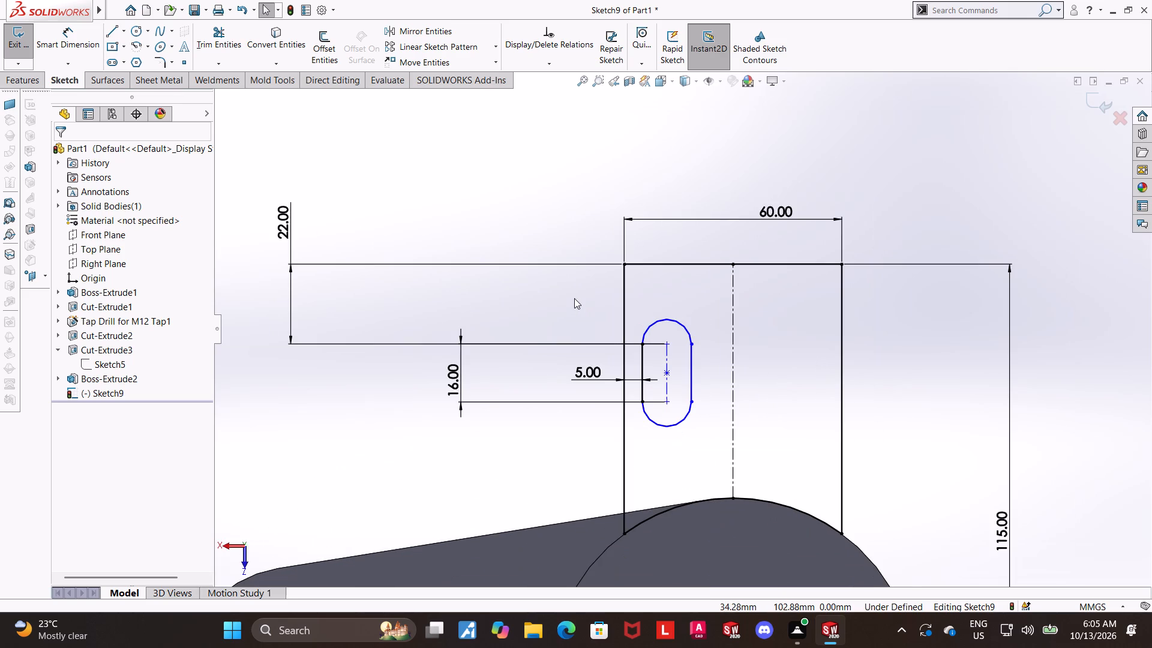
# Dimension the slot's overall length between the outer ends of its two arcs as 26 mm.
pyautogui.scroll(-1, 574, 298)
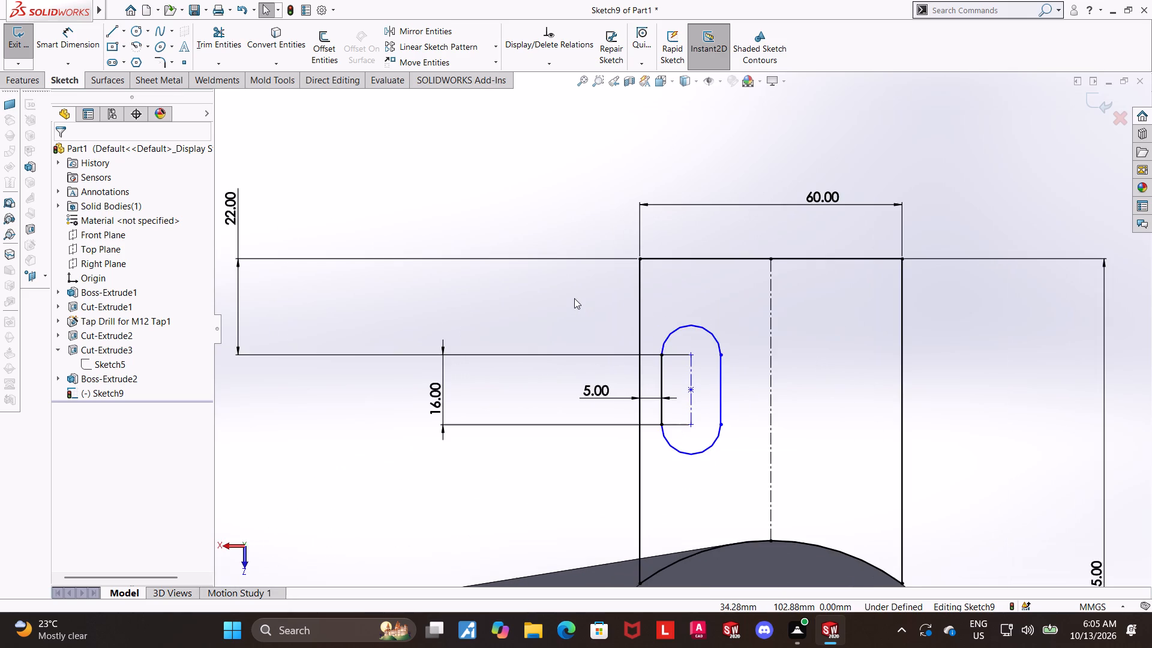
pyautogui.scroll(1, 574, 298)
pyautogui.press('Escape')
pyautogui.click(66, 34)
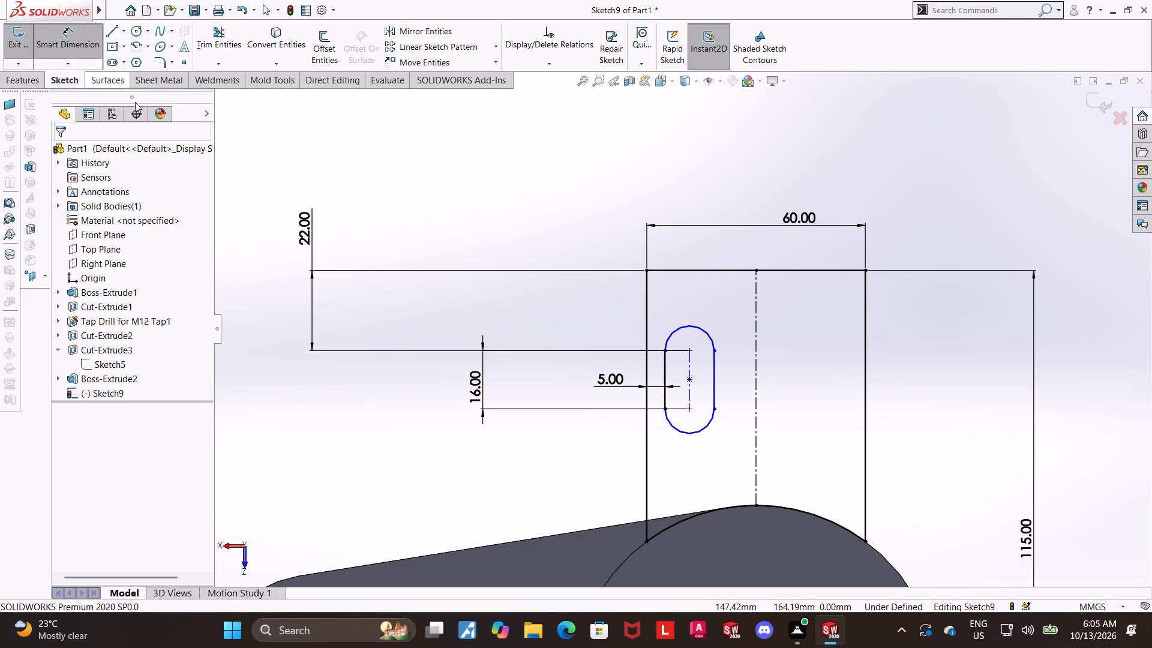
pyautogui.click(689, 325)
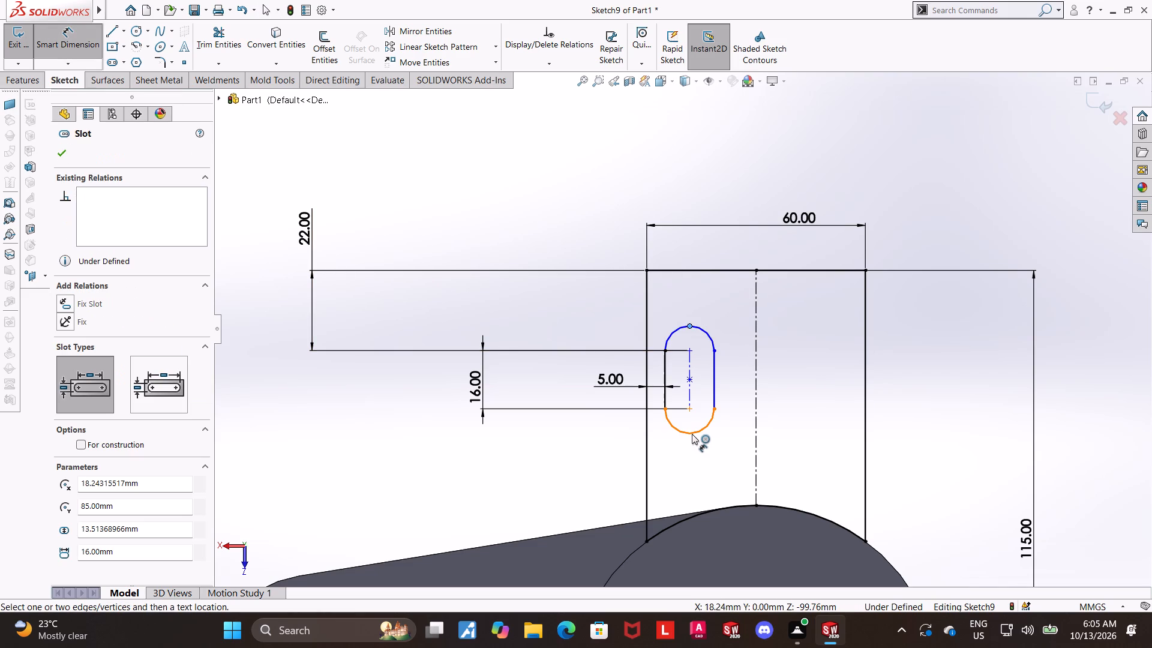
pyautogui.click(691, 434)
pyautogui.click(448, 395)
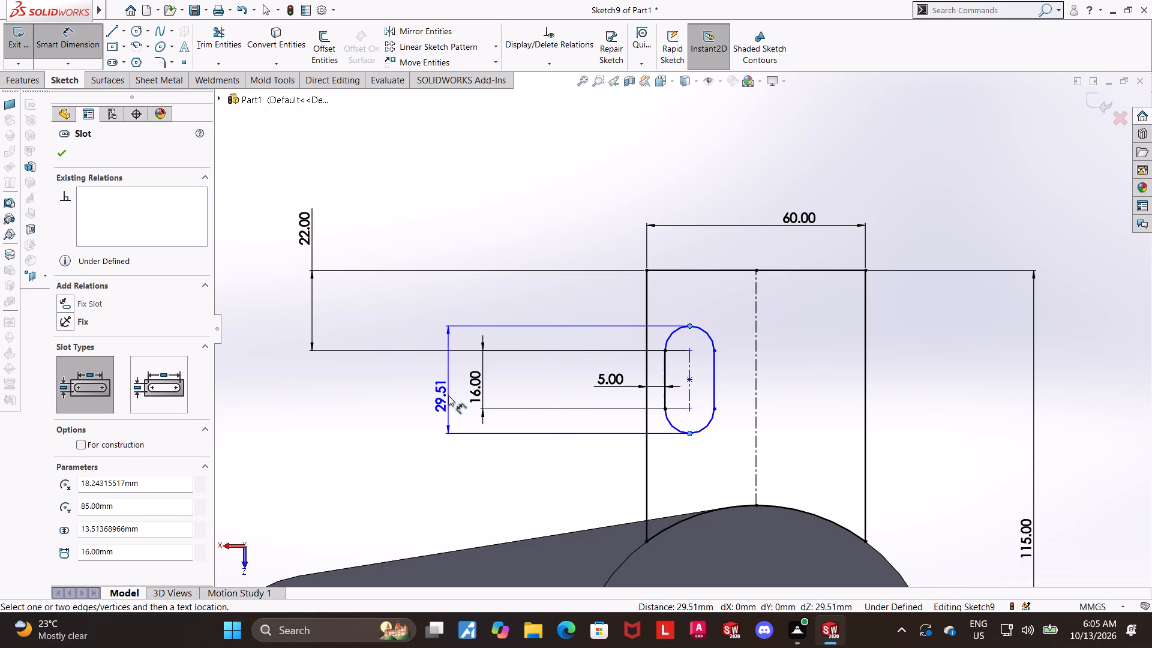
pyautogui.write('26')
pyautogui.press('Return')
pyautogui.press('Escape')
pyautogui.press('Escape')
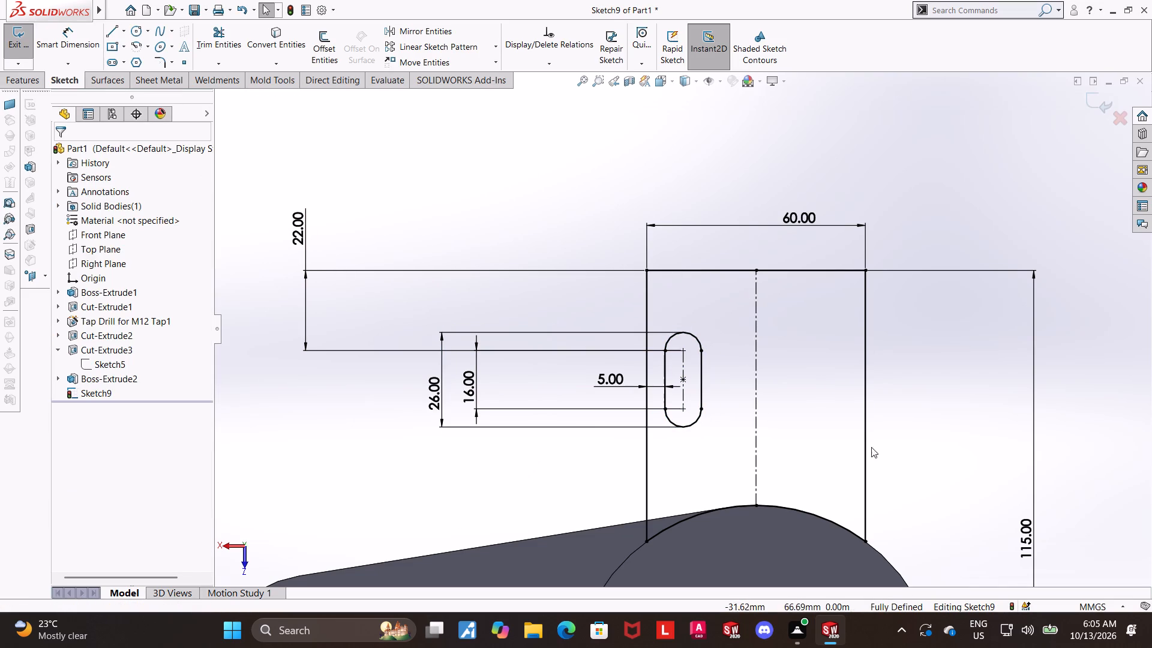
# Mirror the slot about the profile's vertical centerline, keeping the original.
pyautogui.scroll(1, 900, 422)
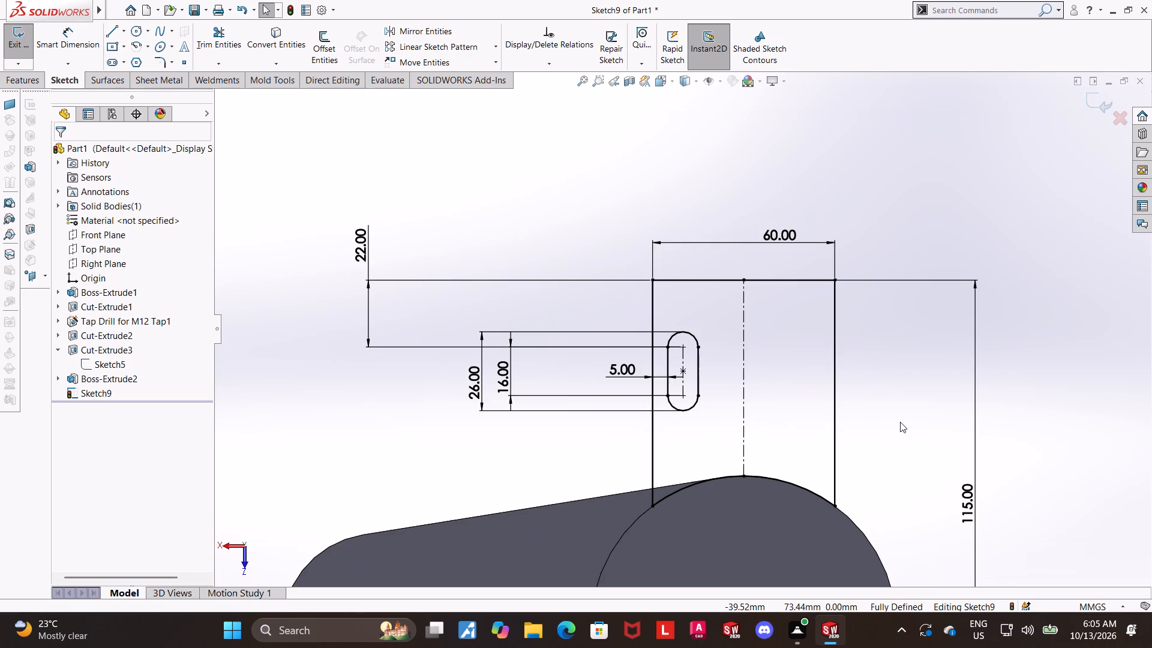
pyautogui.scroll(-1, 857, 341)
pyautogui.press('Escape')
pyautogui.press('Escape')
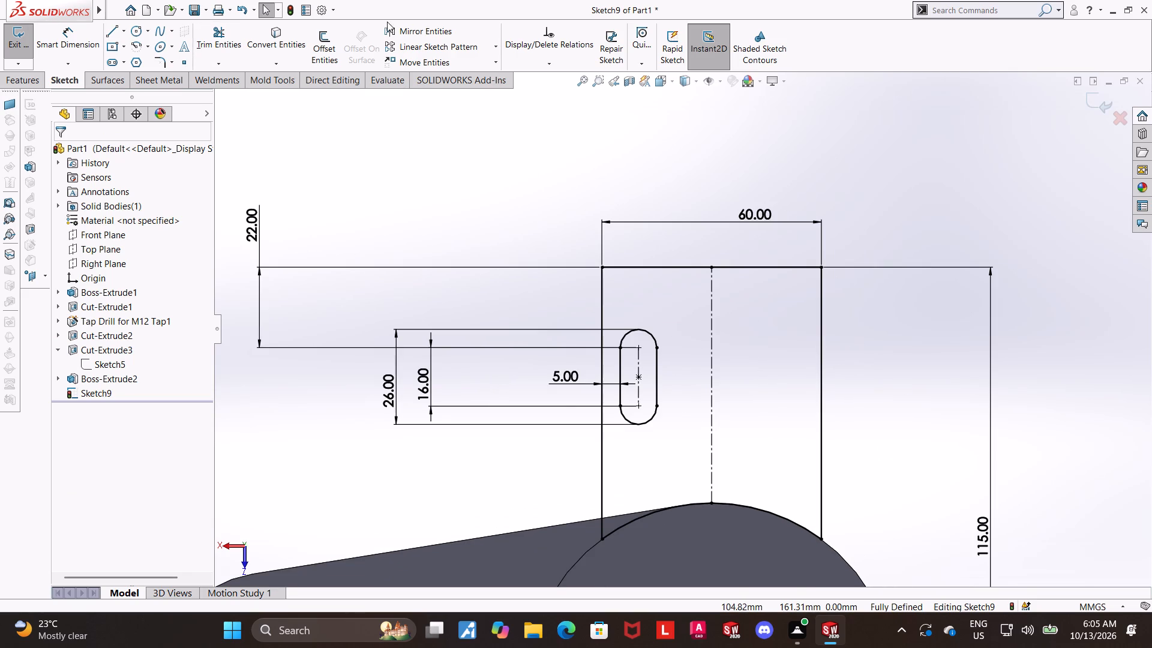
pyautogui.click(405, 28)
pyautogui.click(656, 319)
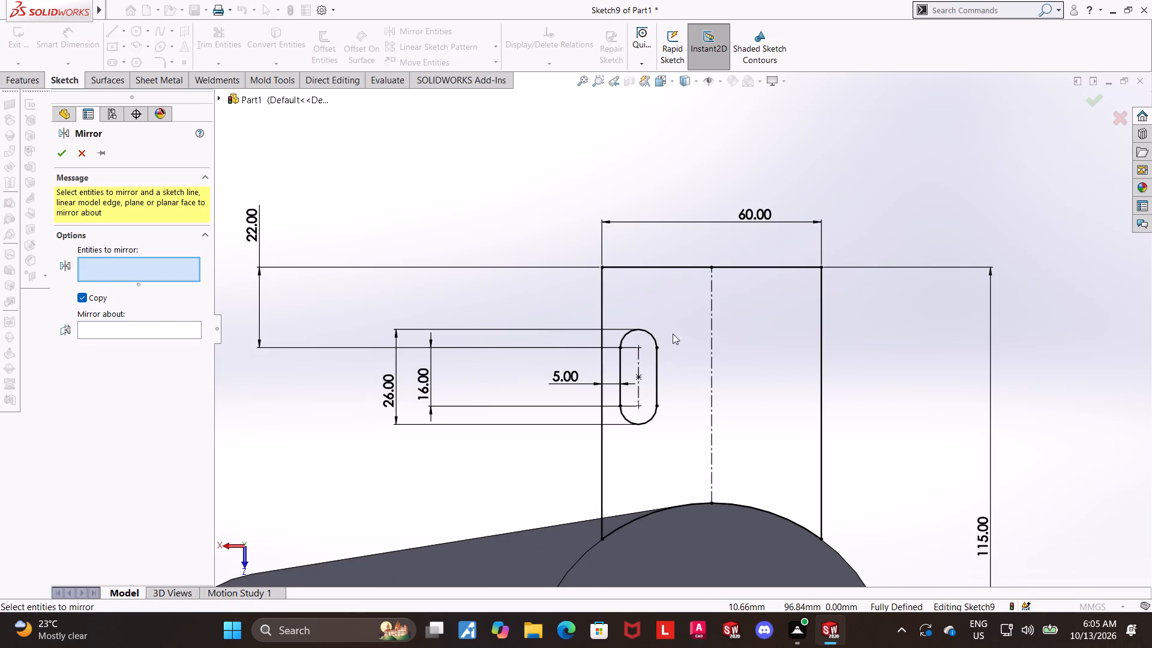
pyautogui.moveTo(673, 334); pyautogui.dragTo(652, 428)
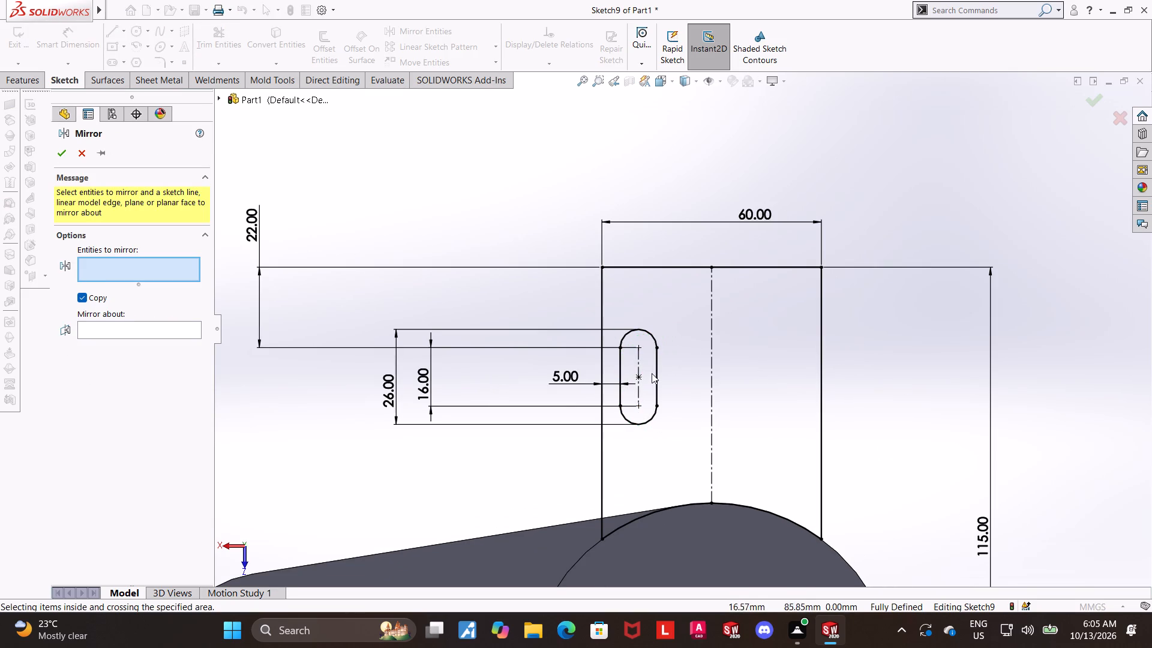
pyautogui.click(658, 373)
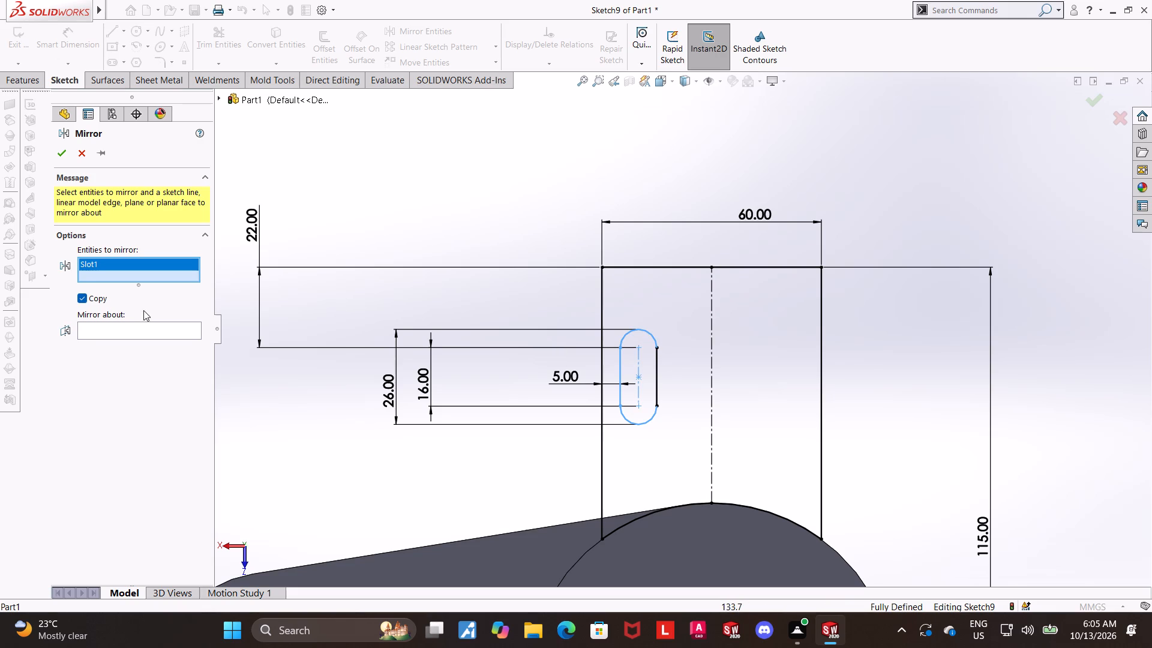
pyautogui.doubleClick(134, 327)
pyautogui.click(712, 337)
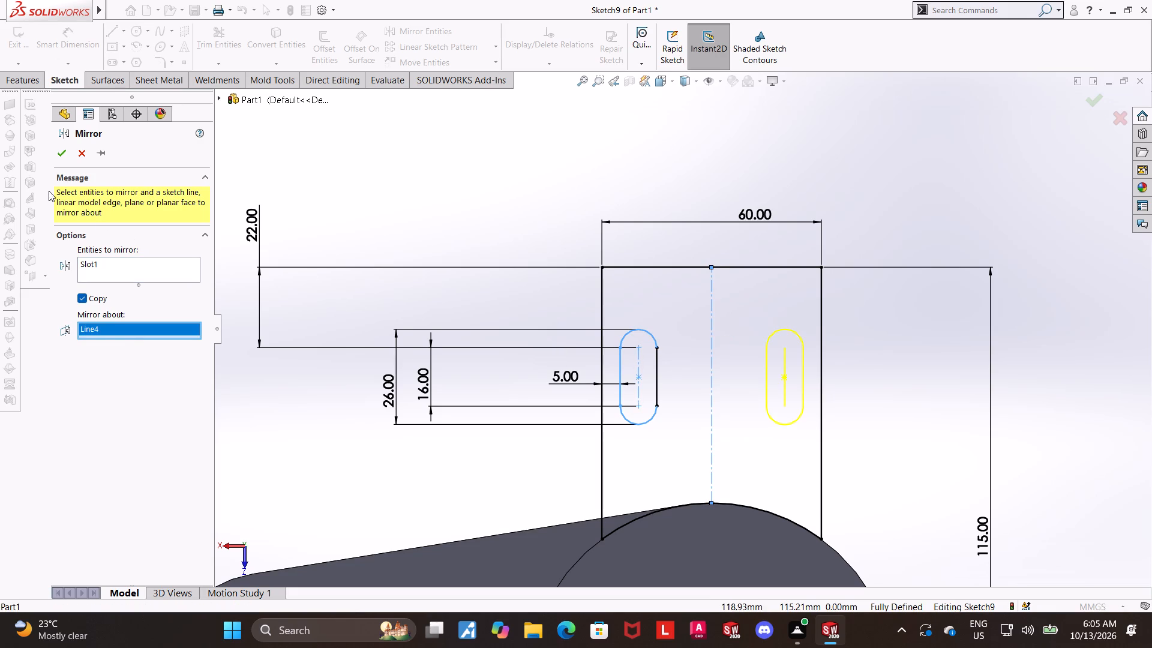
pyautogui.click(59, 160)
# Round both corners at the ends of the 60 mm line with 8 mm sketch fillets.
pyautogui.scroll(1, 881, 252)
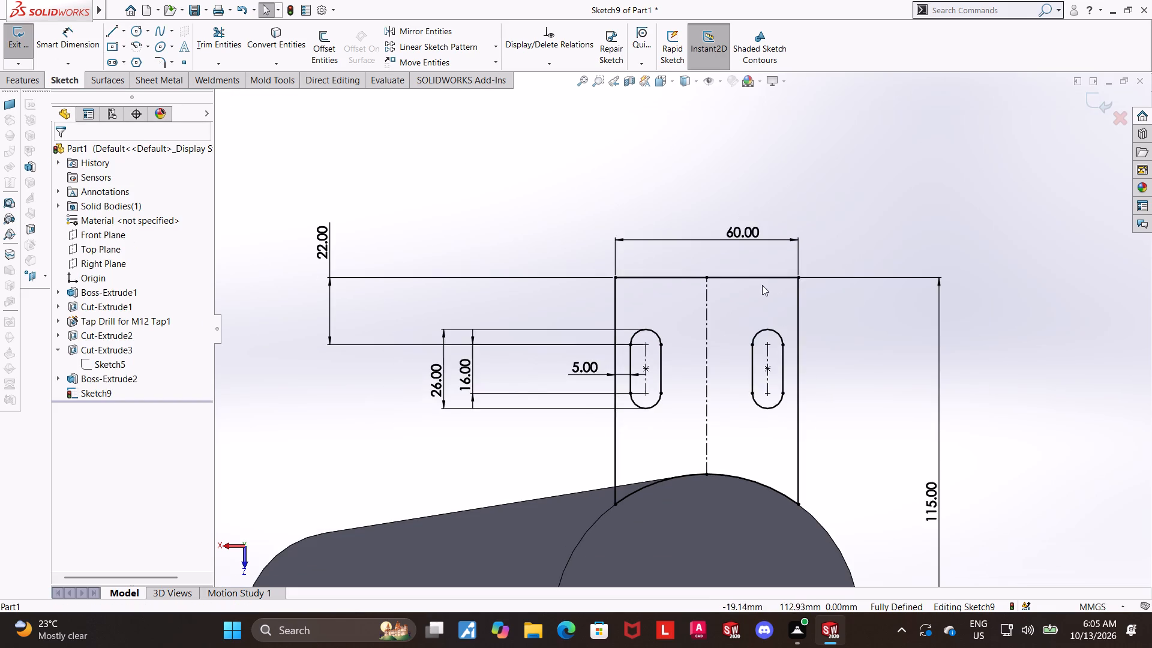
pyautogui.scroll(-2, 762, 285)
pyautogui.click(161, 63)
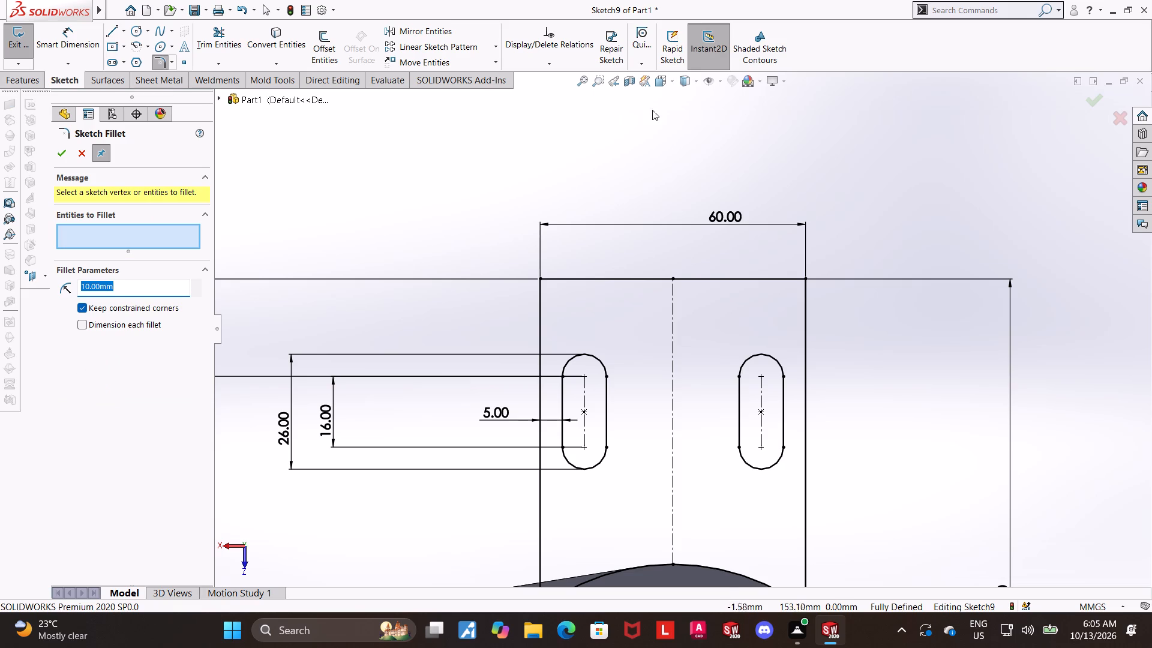
pyautogui.press('8')
pyautogui.press('Return')
pyautogui.click(538, 276)
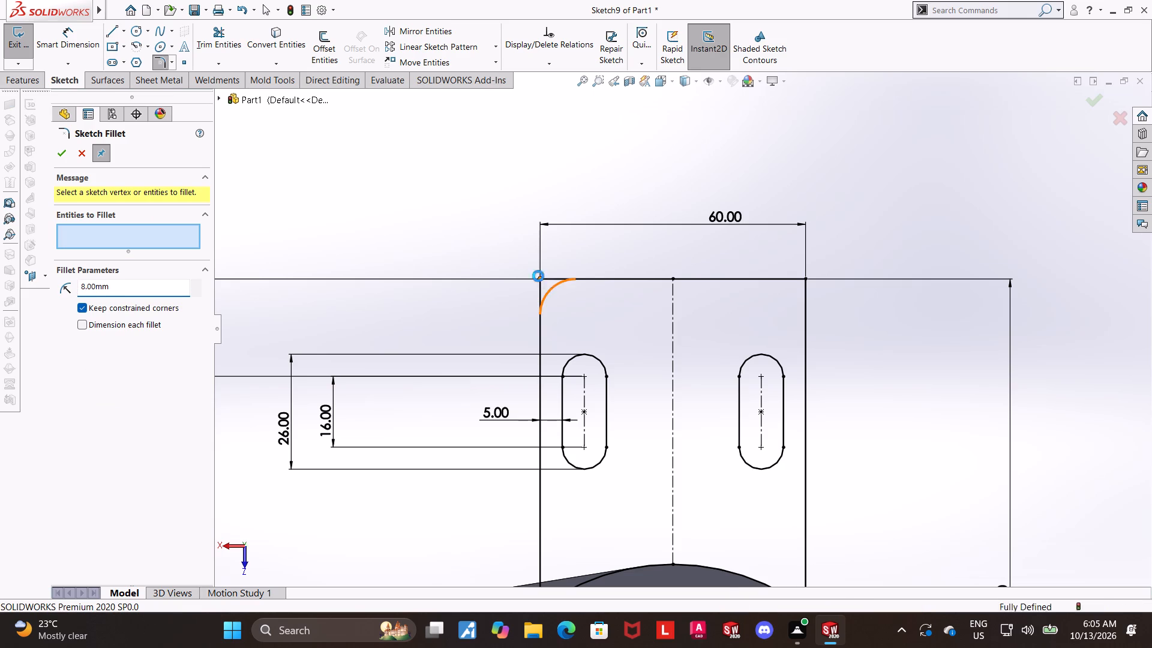
pyautogui.click(624, 330)
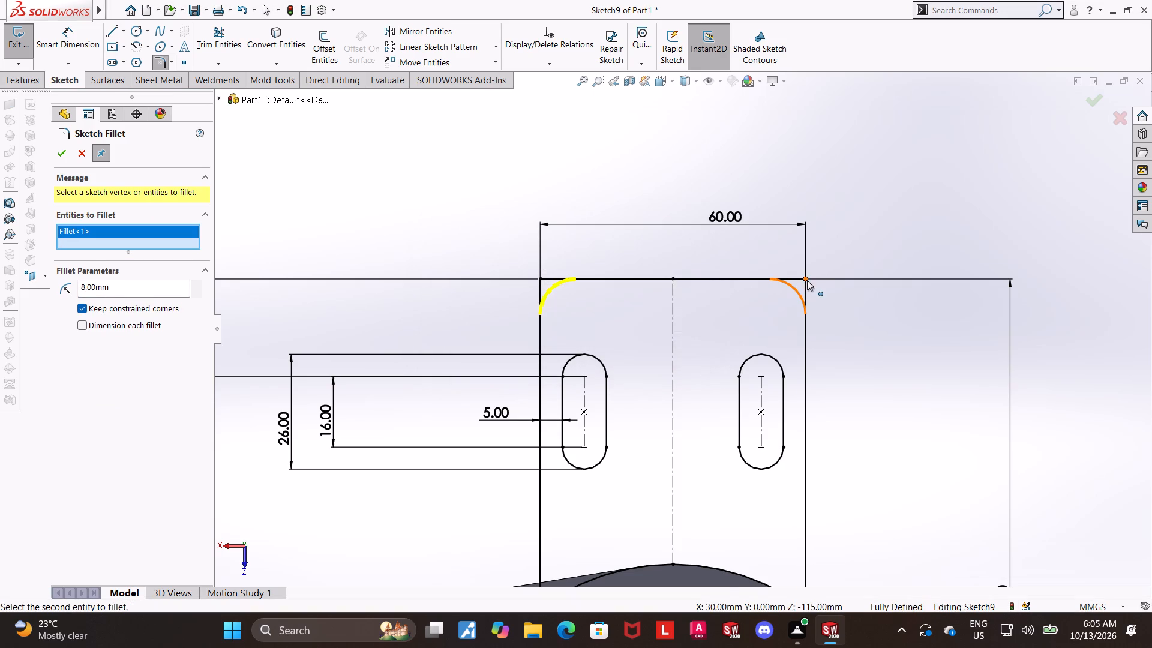
pyautogui.click(807, 280)
pyautogui.click(601, 323)
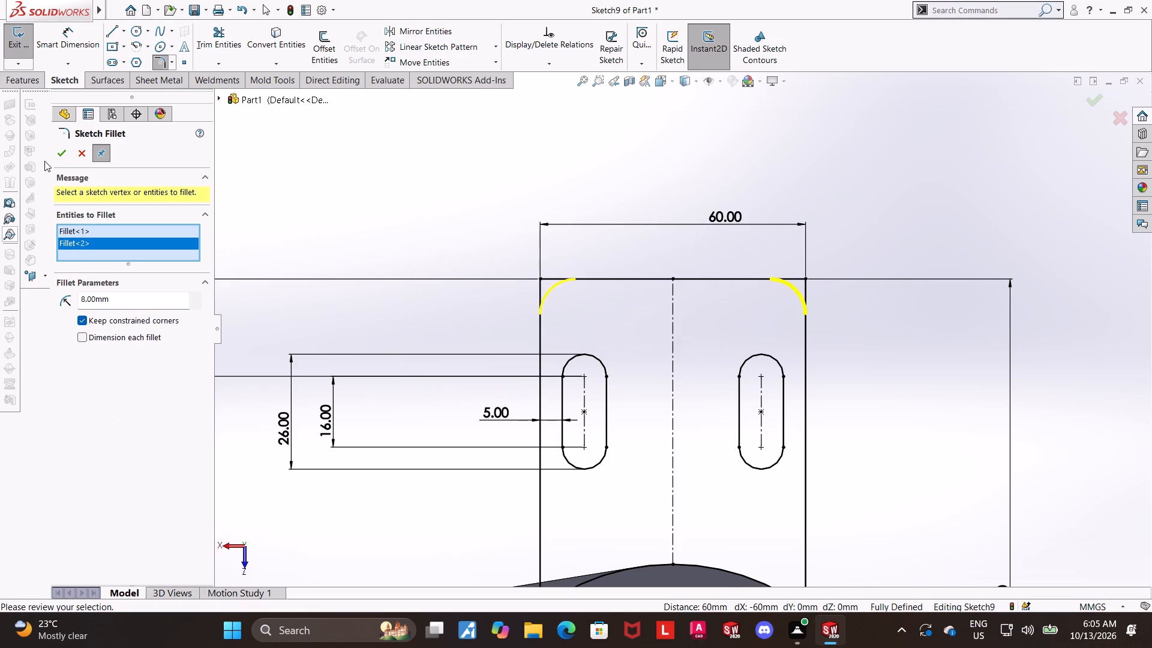
pyautogui.click(52, 157)
pyautogui.scroll(1, 749, 243)
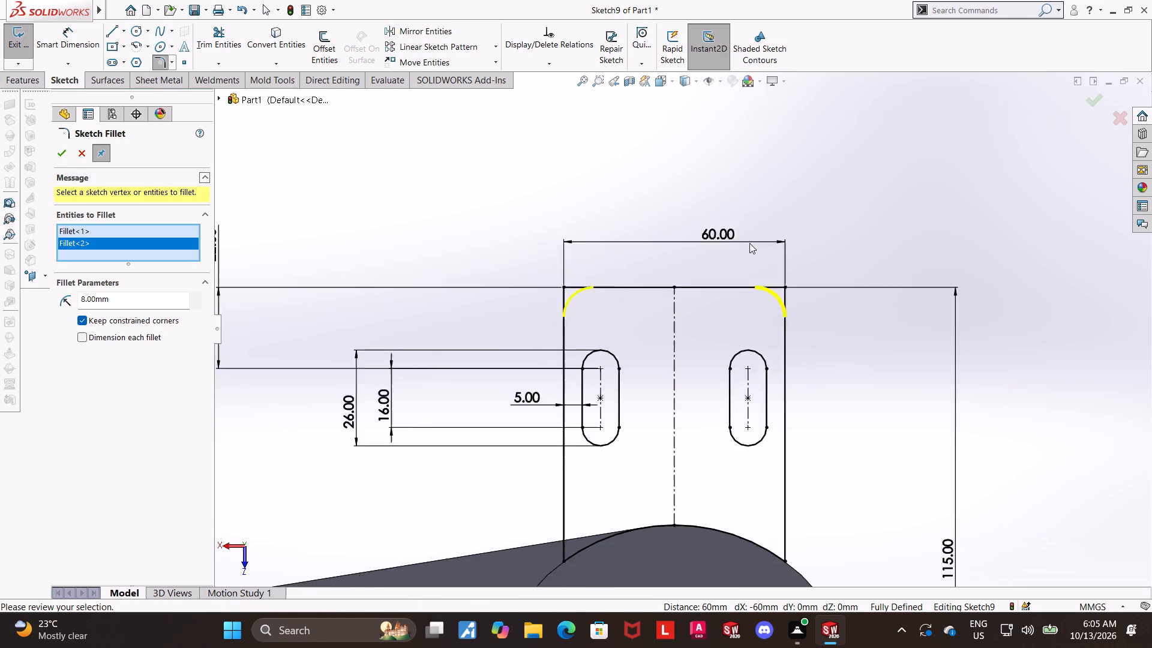
pyautogui.scroll(1, 749, 243)
pyautogui.click(68, 156)
# Examine the profile's rounded corners, two slots and dimensions against the cylinder outline.
pyautogui.scroll(2, 913, 230)
pyautogui.scroll(-1, 794, 310)
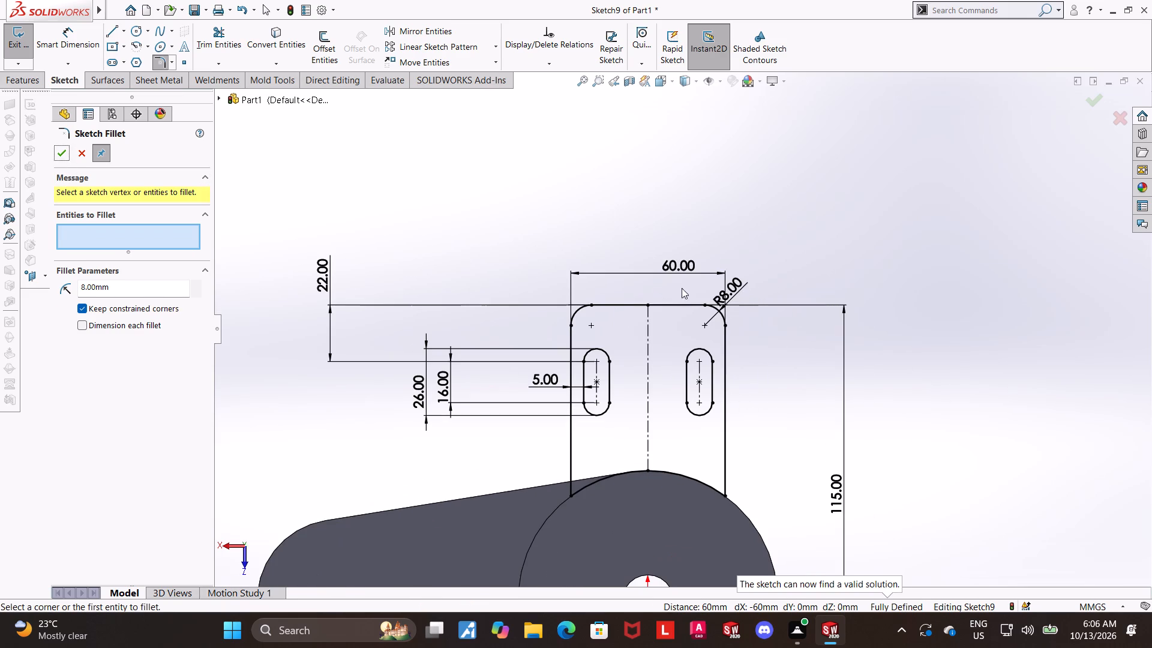
pyautogui.scroll(-2, 656, 280)
pyautogui.scroll(2, 721, 445)
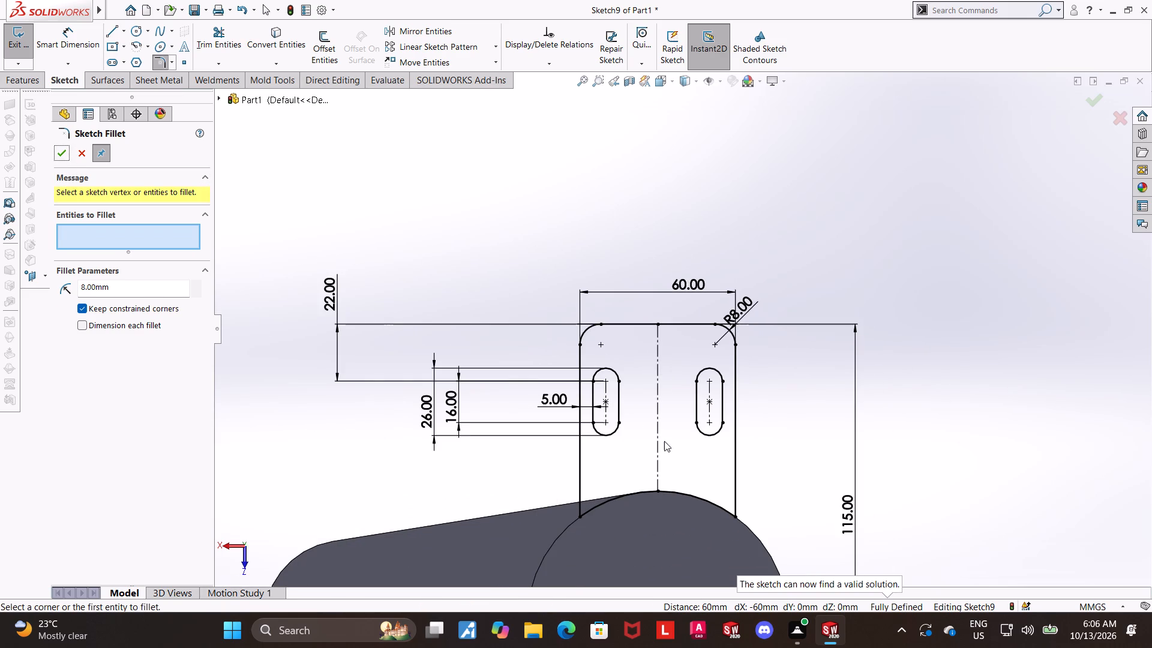
pyautogui.scroll(-1, 670, 446)
pyautogui.scroll(1, 626, 449)
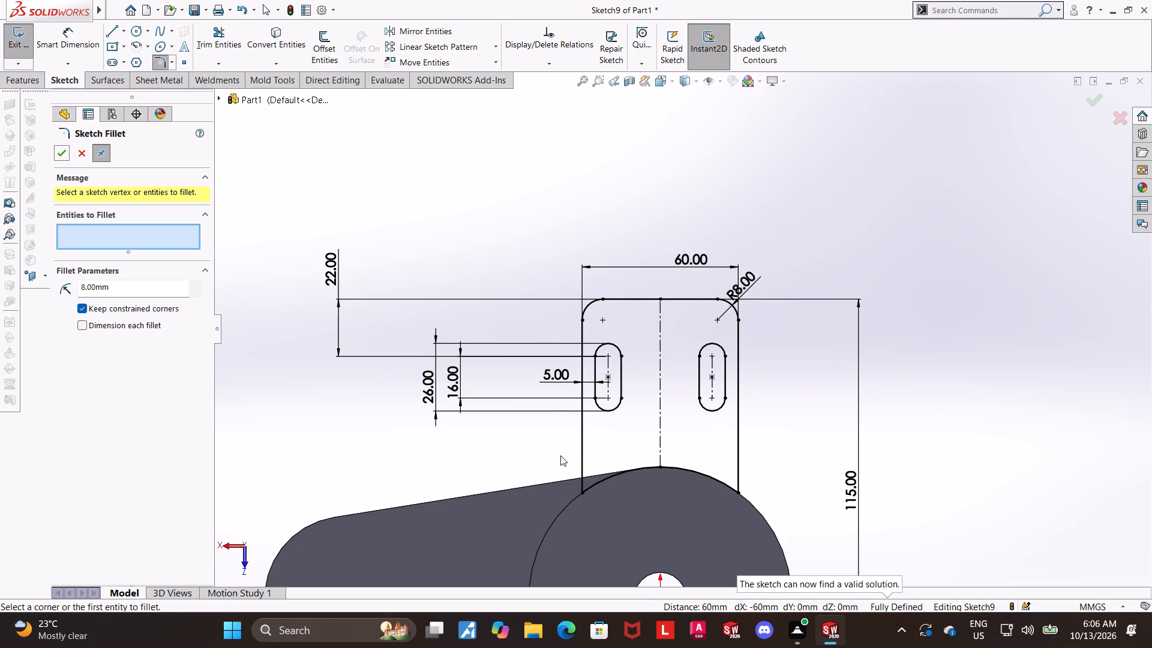
pyautogui.scroll(-1, 560, 455)
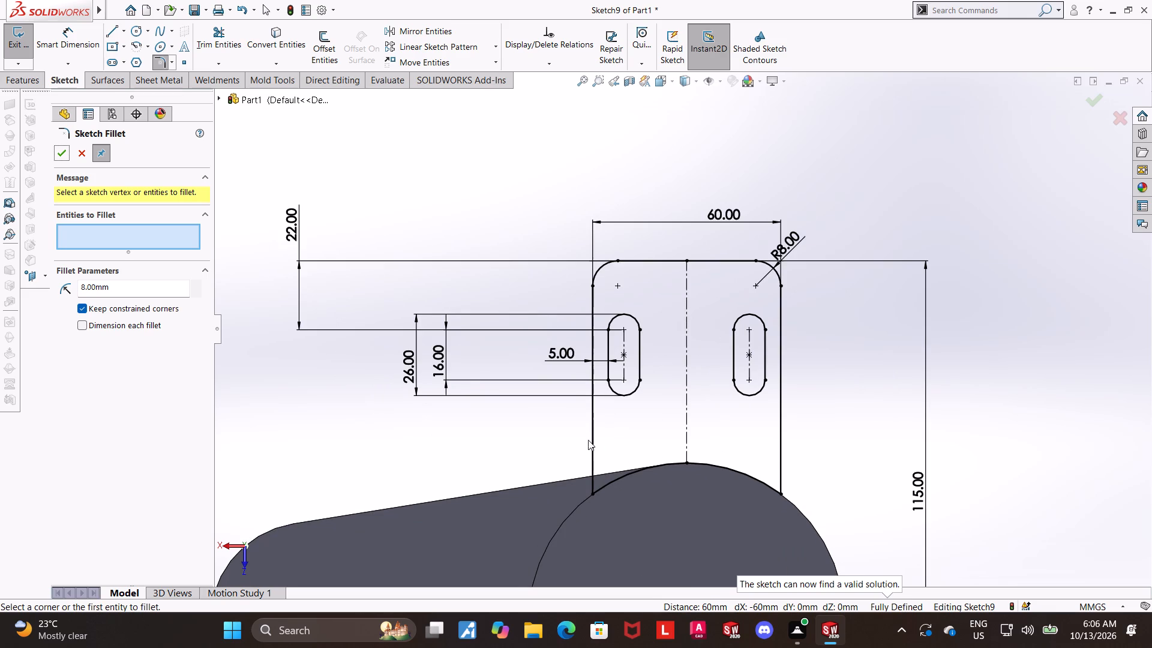
pyautogui.scroll(-2, 600, 436)
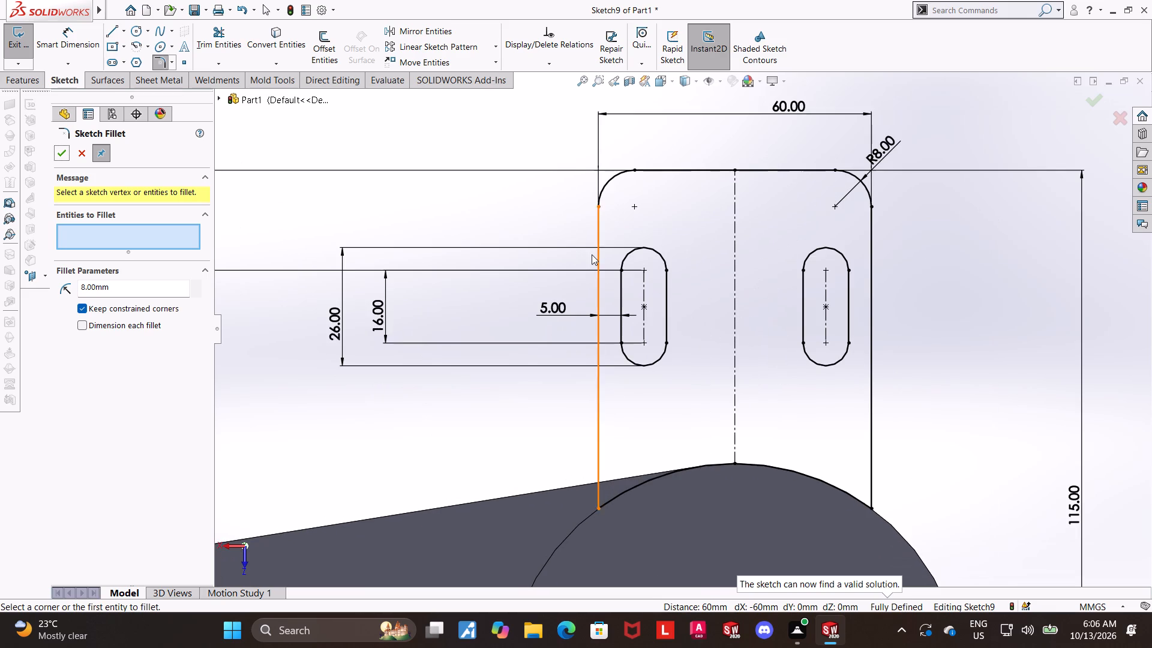
pyautogui.scroll(3, 592, 254)
pyautogui.scroll(-2, 673, 362)
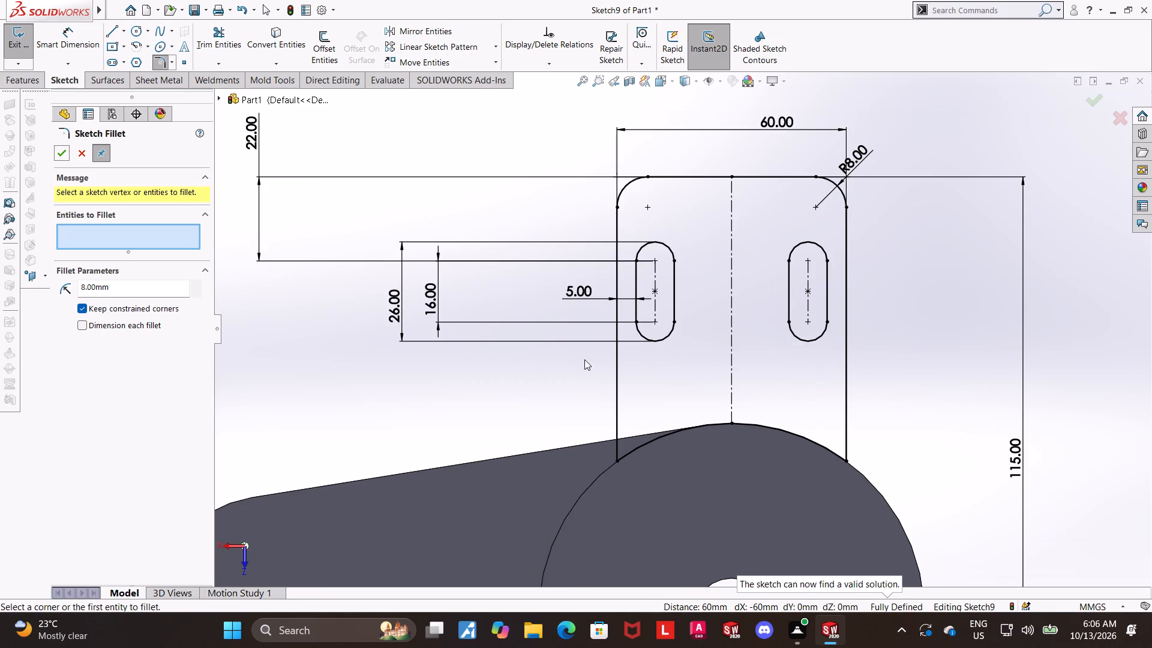
pyautogui.scroll(1, 584, 359)
pyautogui.scroll(-5, 589, 322)
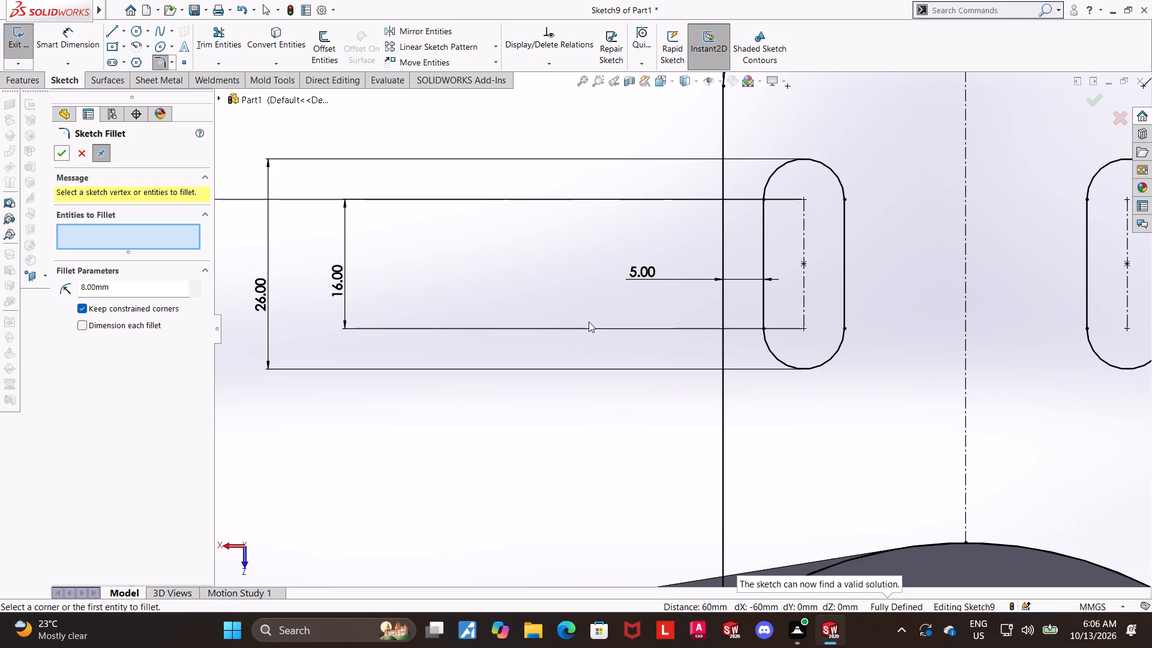
pyautogui.scroll(3, 589, 322)
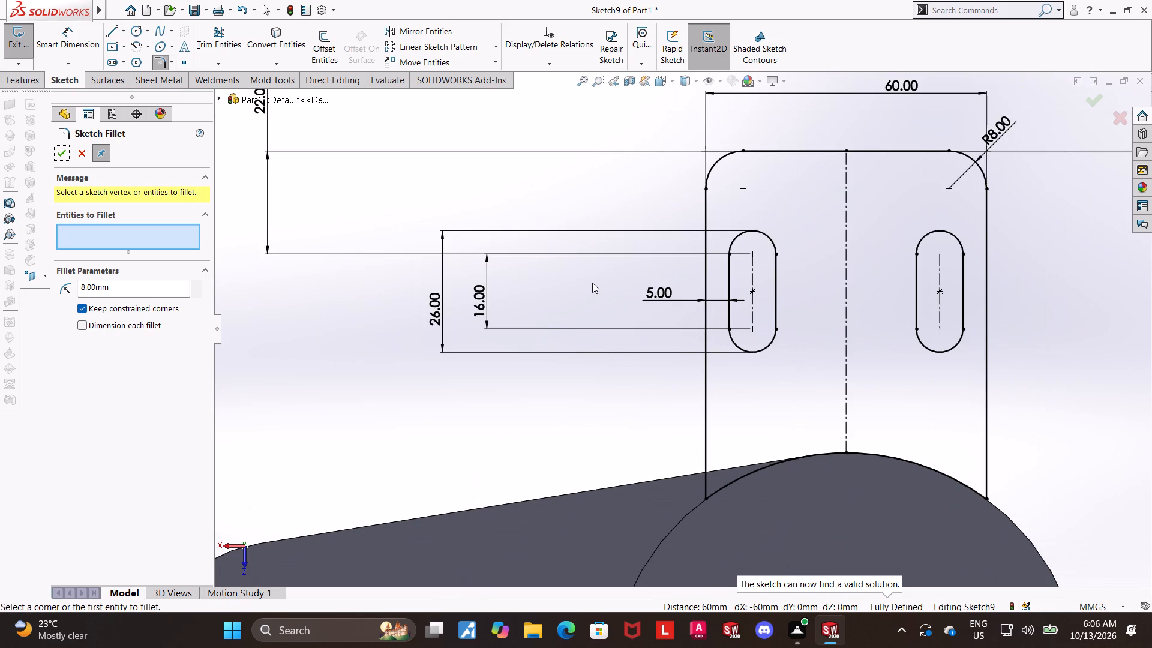
pyautogui.scroll(1, 648, 282)
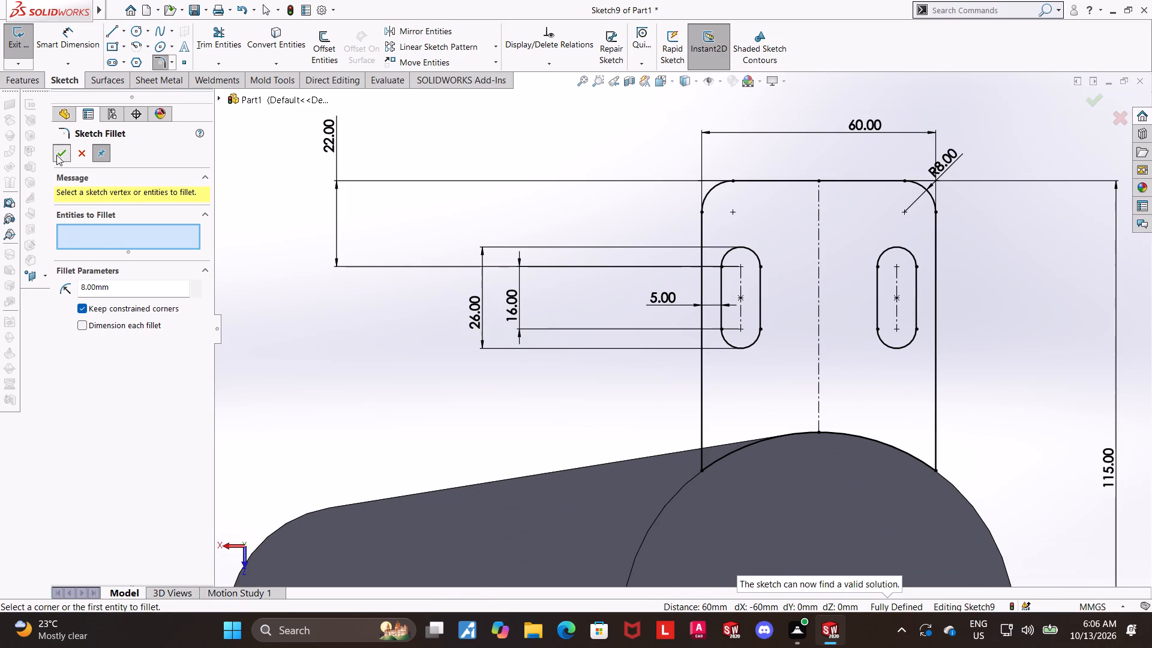
# Finish the side extension's profile sketch and exit sketch editing.
pyautogui.click(56, 155)
pyautogui.scroll(1, 419, 333)
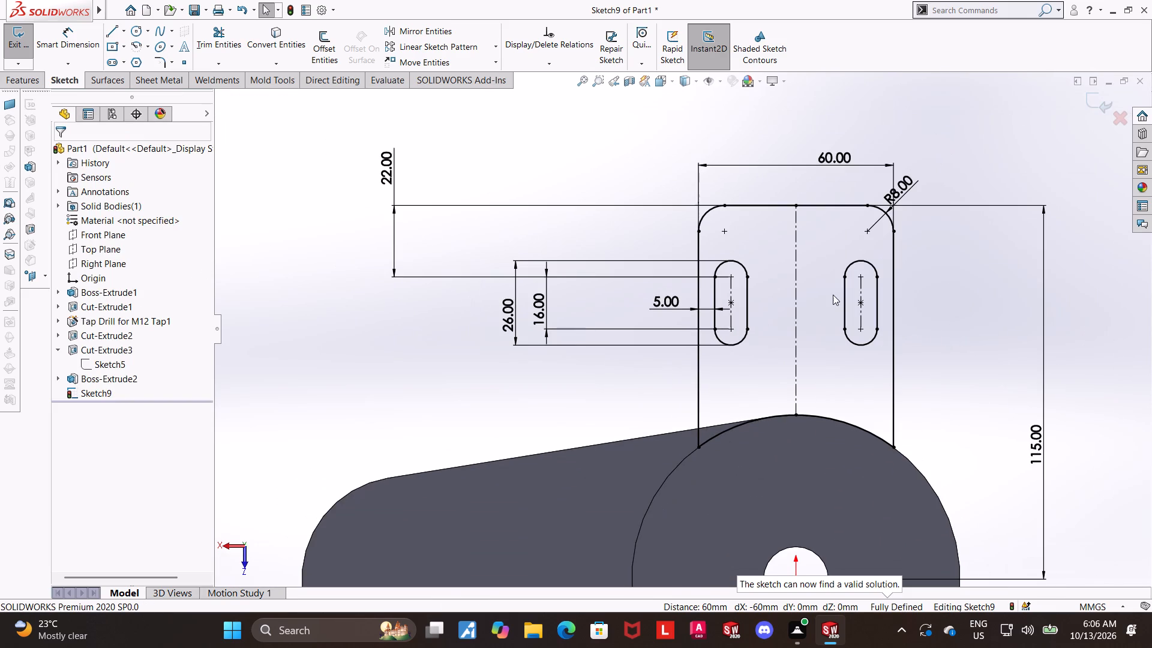
pyautogui.moveTo(945, 205); pyautogui.dragTo(940, 327, button='middle')
pyautogui.scroll(2, 949, 293)
pyautogui.moveTo(946, 253); pyautogui.dragTo(955, 307, button='middle')
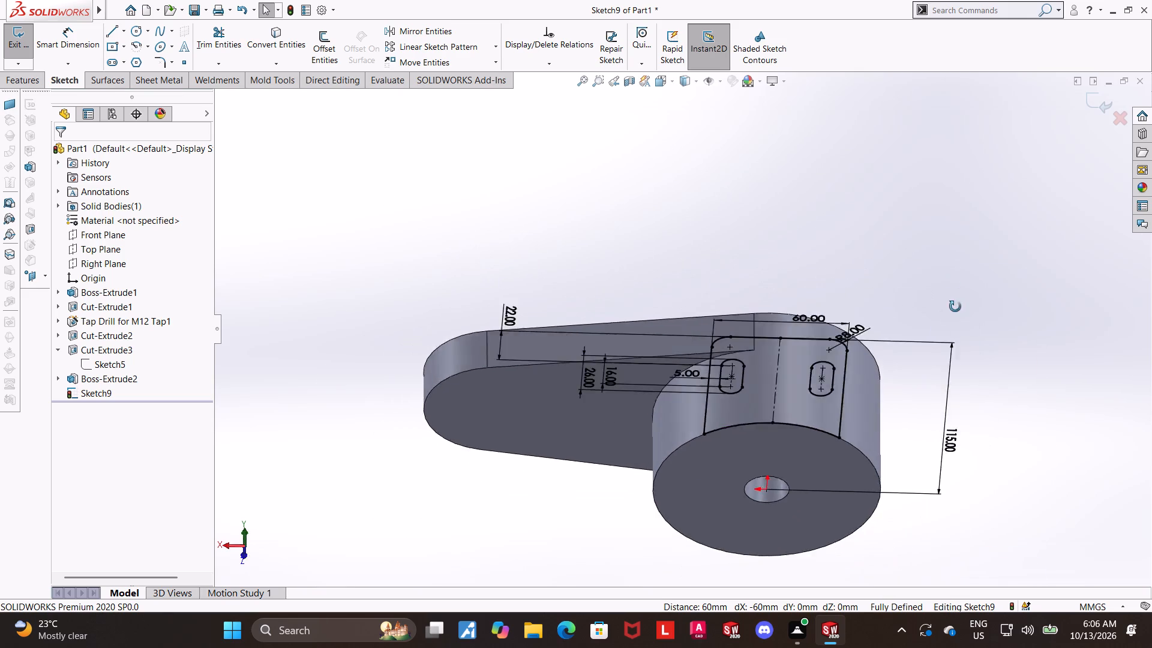
pyautogui.moveTo(955, 307); pyautogui.dragTo(966, 415, button='middle')
pyautogui.scroll(1, 956, 392)
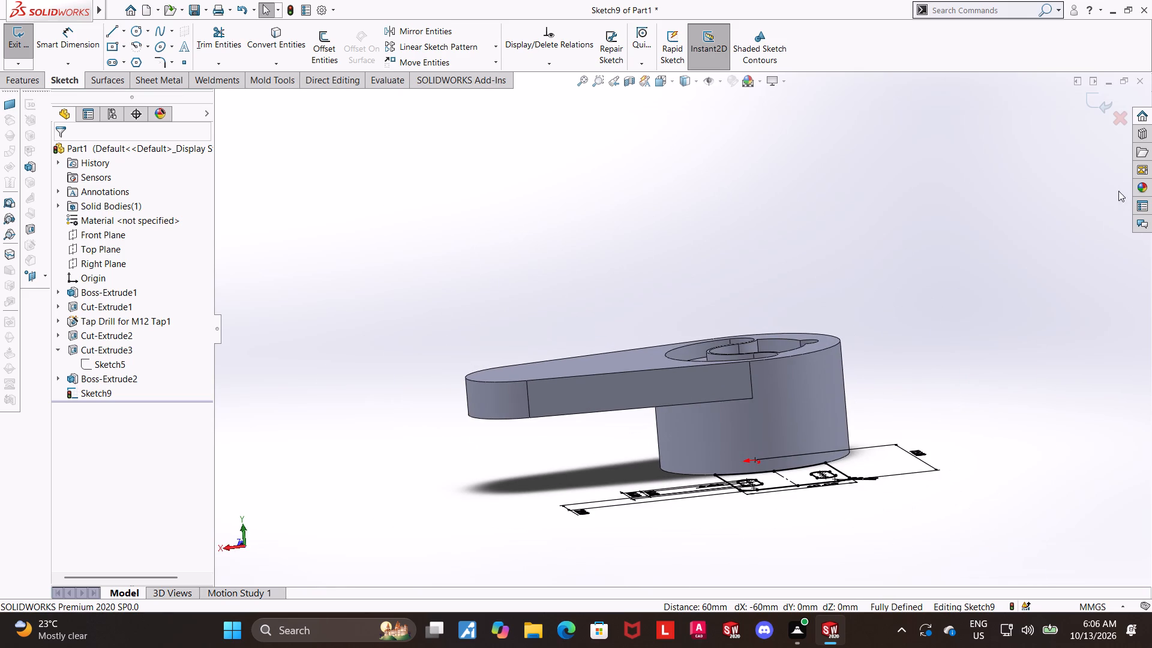
pyautogui.click(1101, 101)
# Extrude the side extension's profile upward along the cylinder as a blind boss 15 mm deep, merged with the body.
pyautogui.click(6, 40)
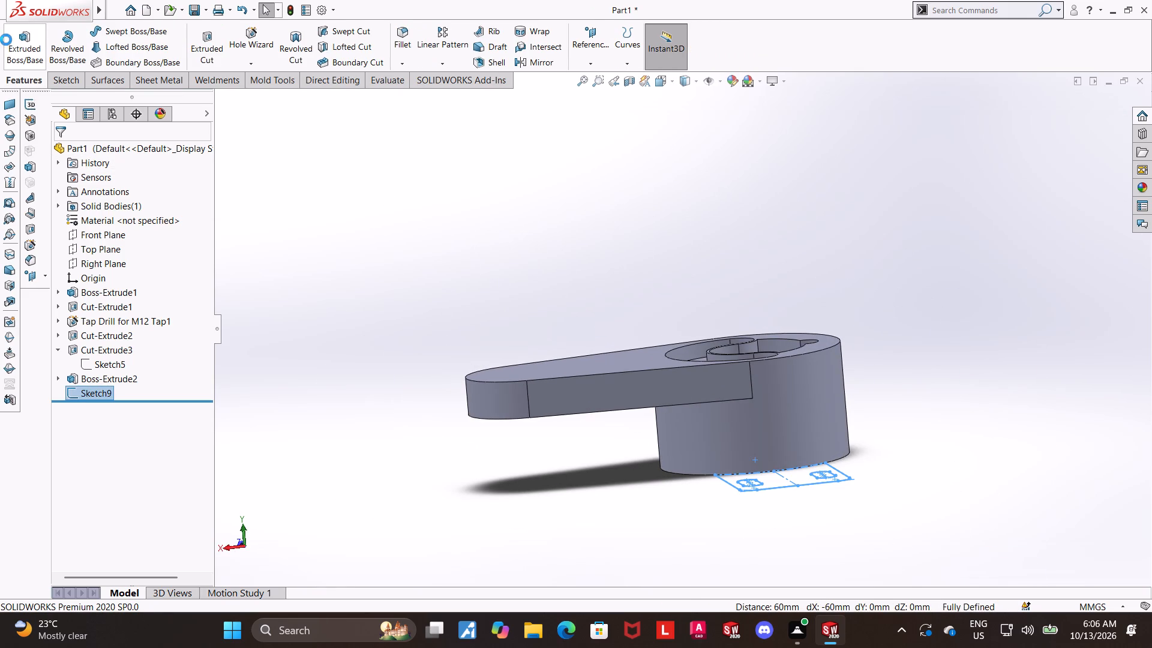
pyautogui.scroll(1, 394, 220)
pyautogui.moveTo(395, 265); pyautogui.dragTo(395, 266, button='middle')
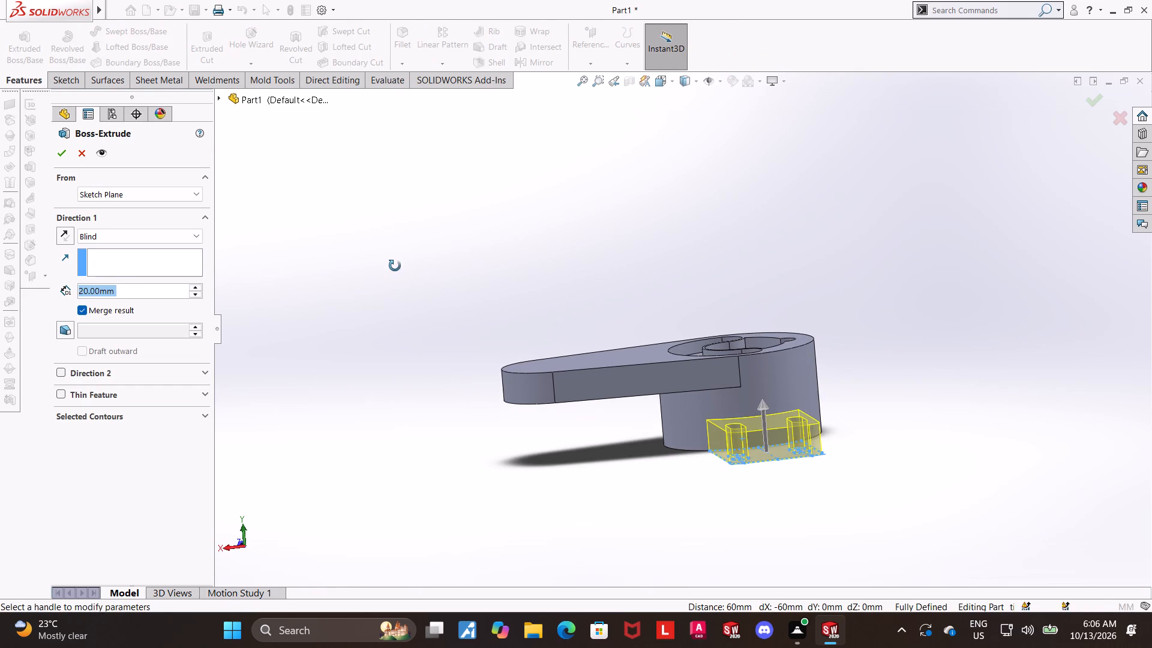
pyautogui.moveTo(395, 266); pyautogui.dragTo(398, 274, button='middle')
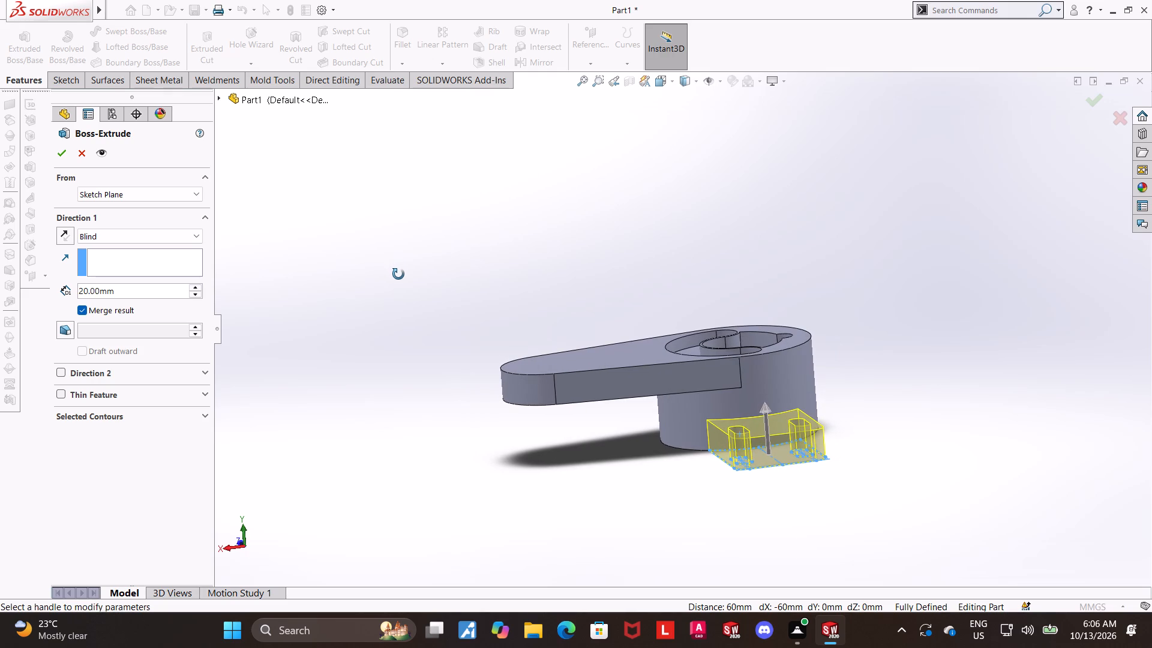
pyautogui.moveTo(398, 274); pyautogui.dragTo(395, 271, button='middle')
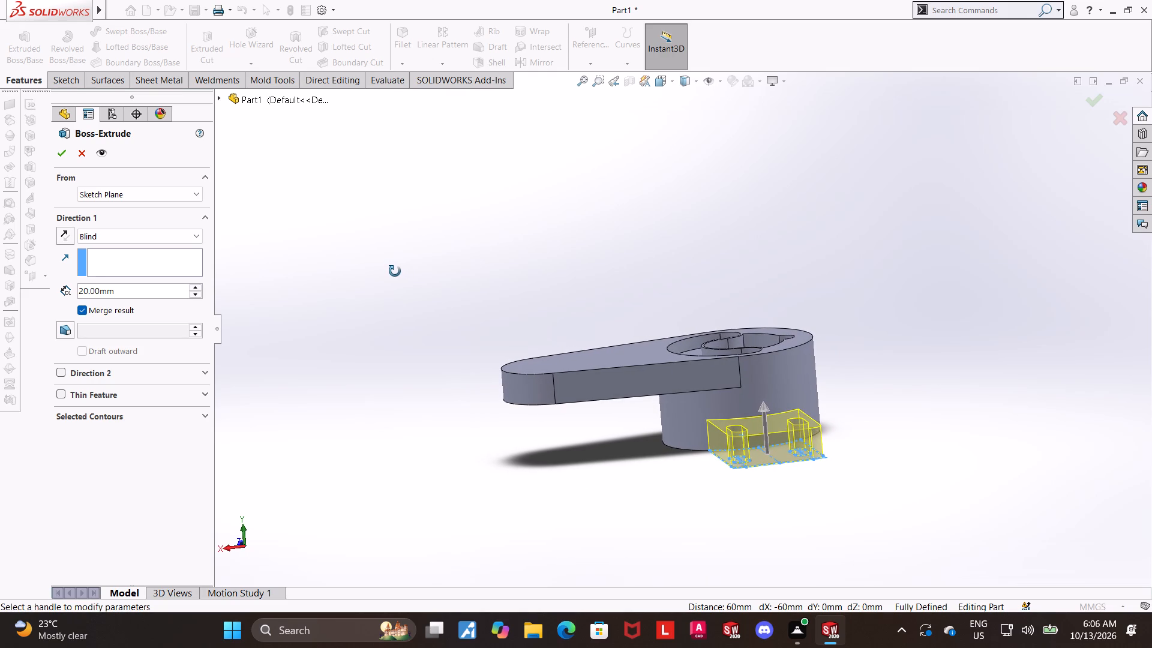
pyautogui.moveTo(395, 271); pyautogui.dragTo(386, 272, button='middle')
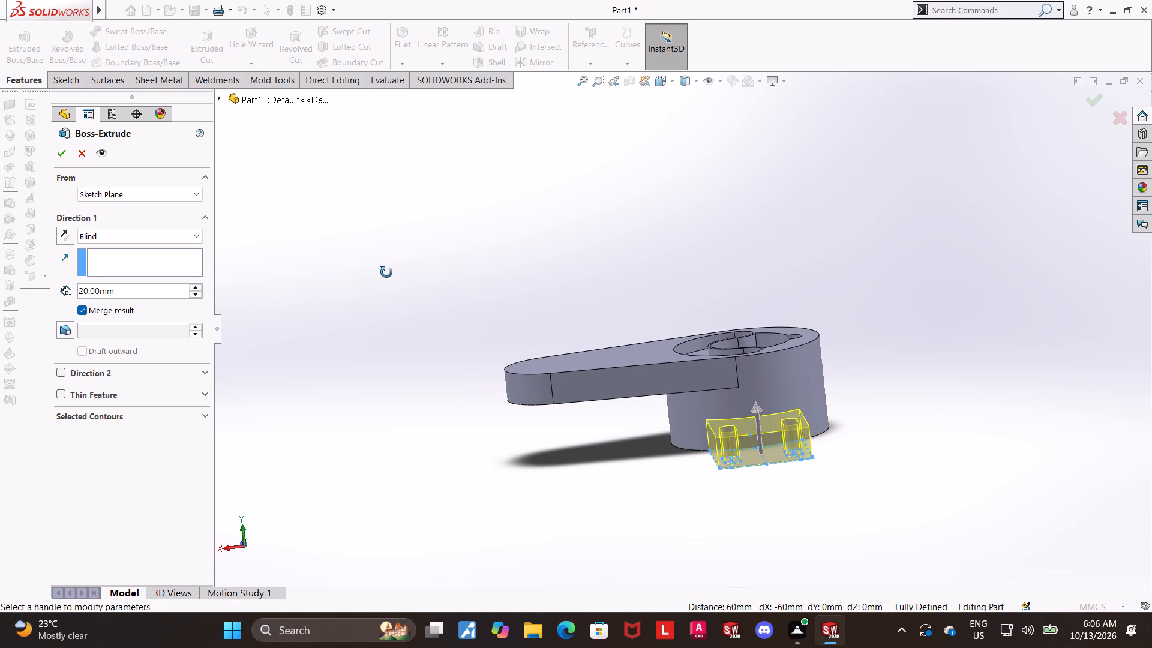
pyautogui.moveTo(386, 272); pyautogui.dragTo(422, 283, button='middle')
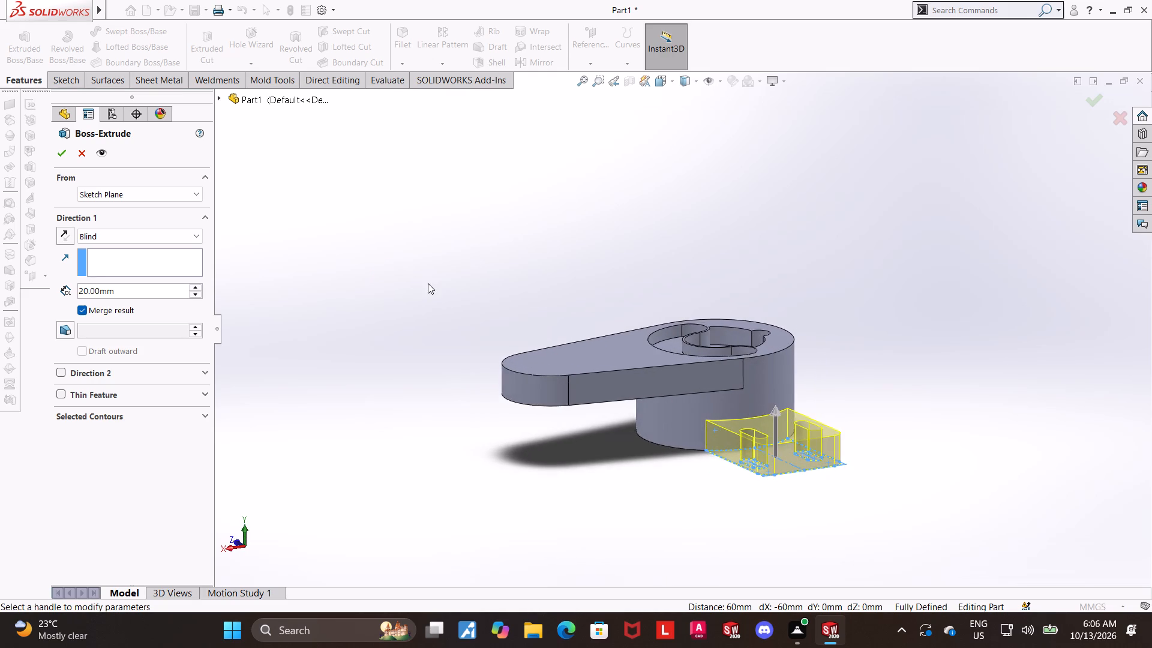
pyautogui.scroll(-4, 660, 390)
pyautogui.scroll(1, 715, 385)
pyautogui.scroll(-1, 955, 465)
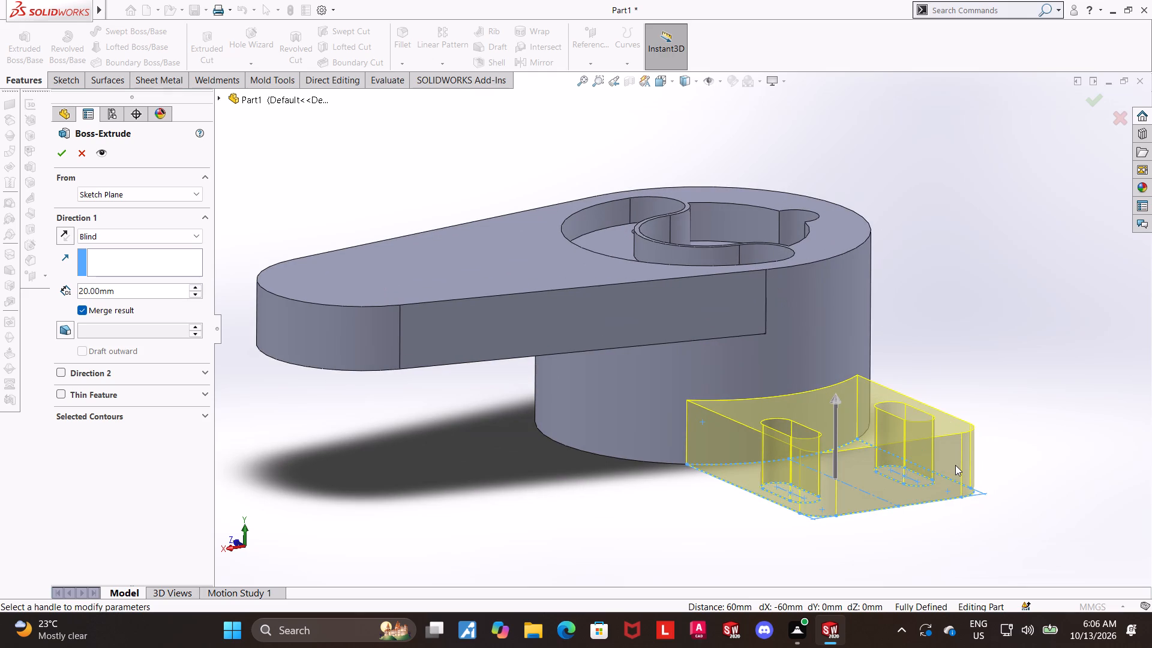
pyautogui.scroll(1, 955, 465)
pyautogui.scroll(-2, 955, 465)
pyautogui.scroll(2, 923, 428)
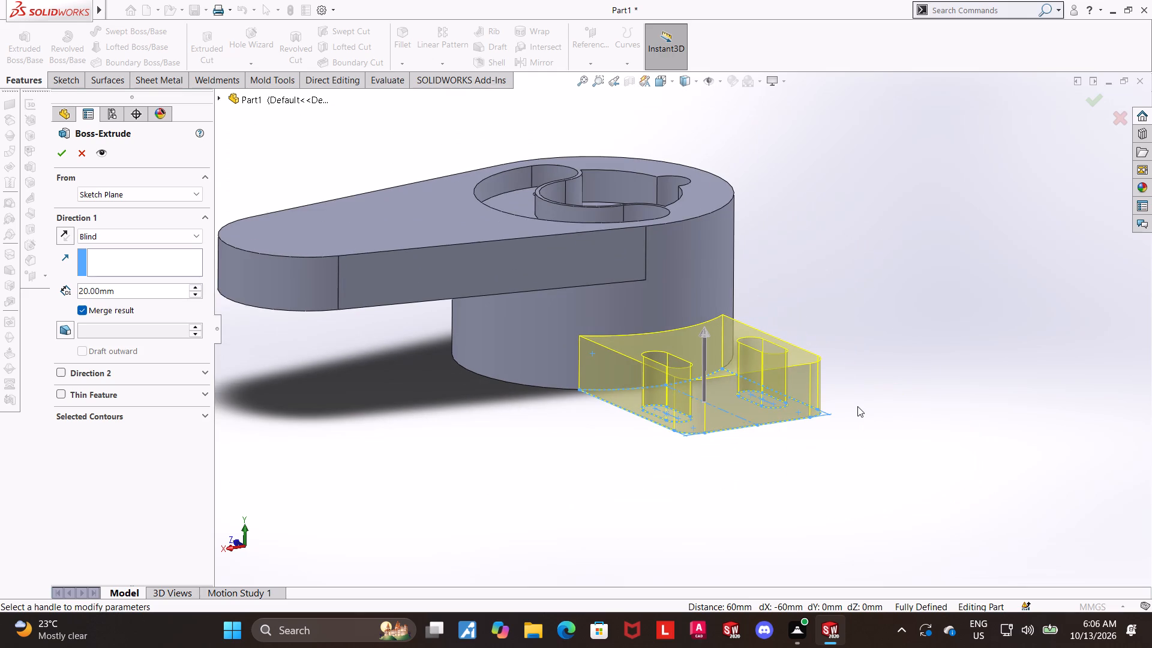
pyautogui.moveTo(787, 417); pyautogui.dragTo(775, 426, button='middle')
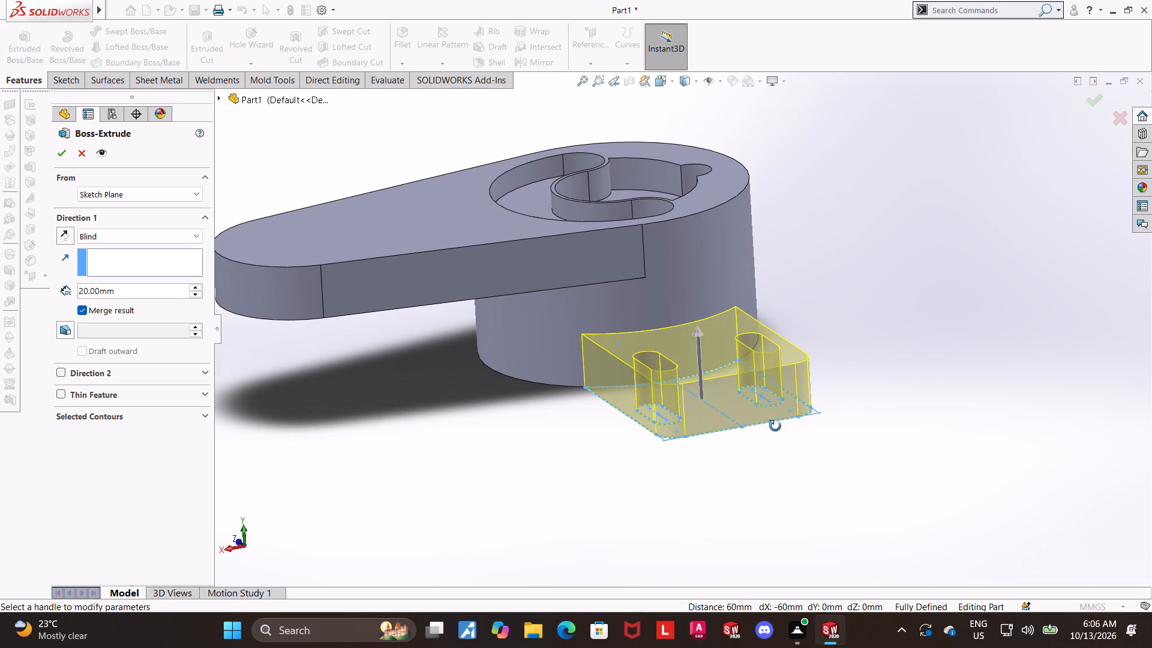
pyautogui.moveTo(775, 426); pyautogui.dragTo(770, 428, button='middle')
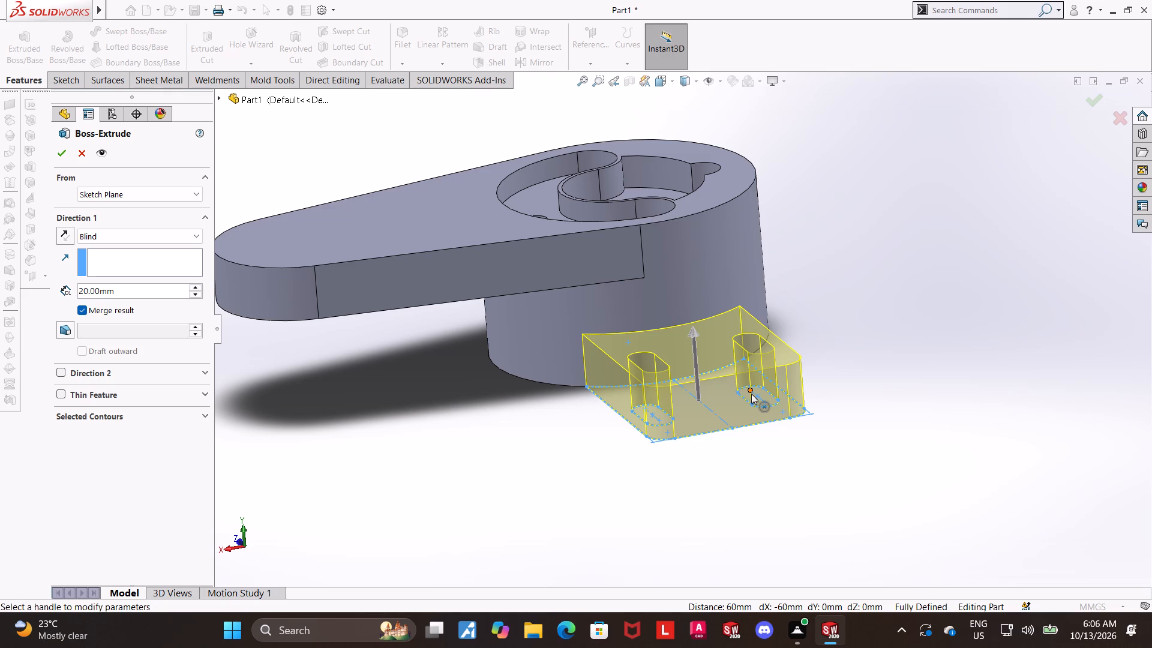
pyautogui.scroll(1, 751, 394)
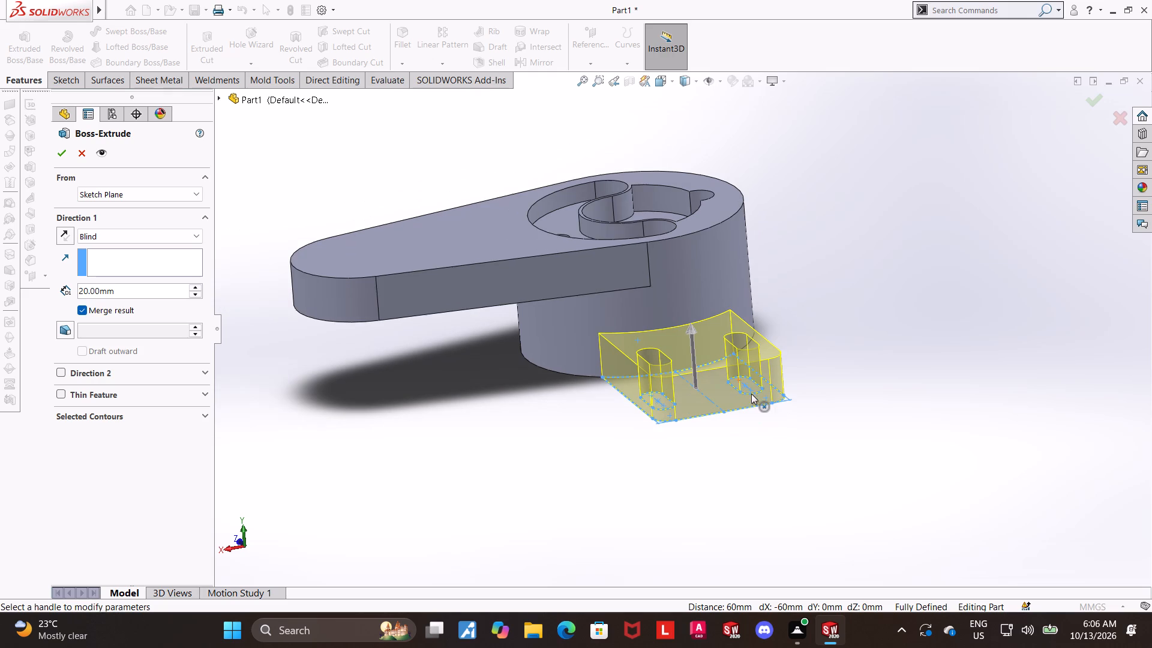
pyautogui.scroll(-1, 730, 335)
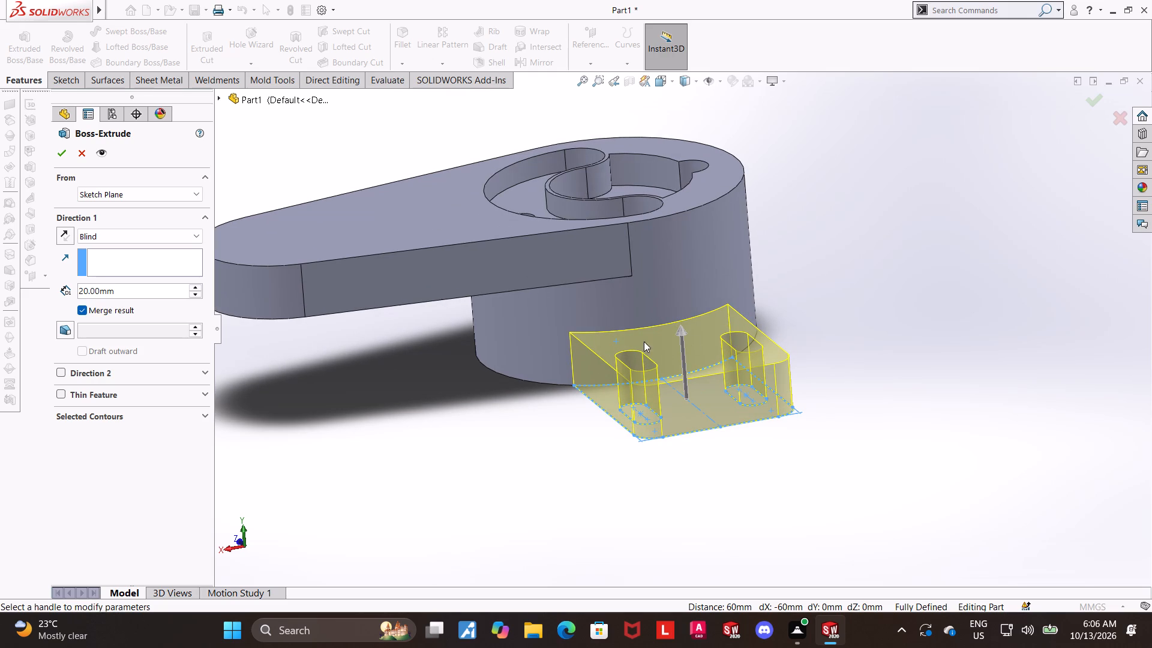
pyautogui.click(149, 293)
pyautogui.moveTo(152, 291); pyautogui.dragTo(127, 290)
pyautogui.moveTo(127, 290); pyautogui.dragTo(38, 288)
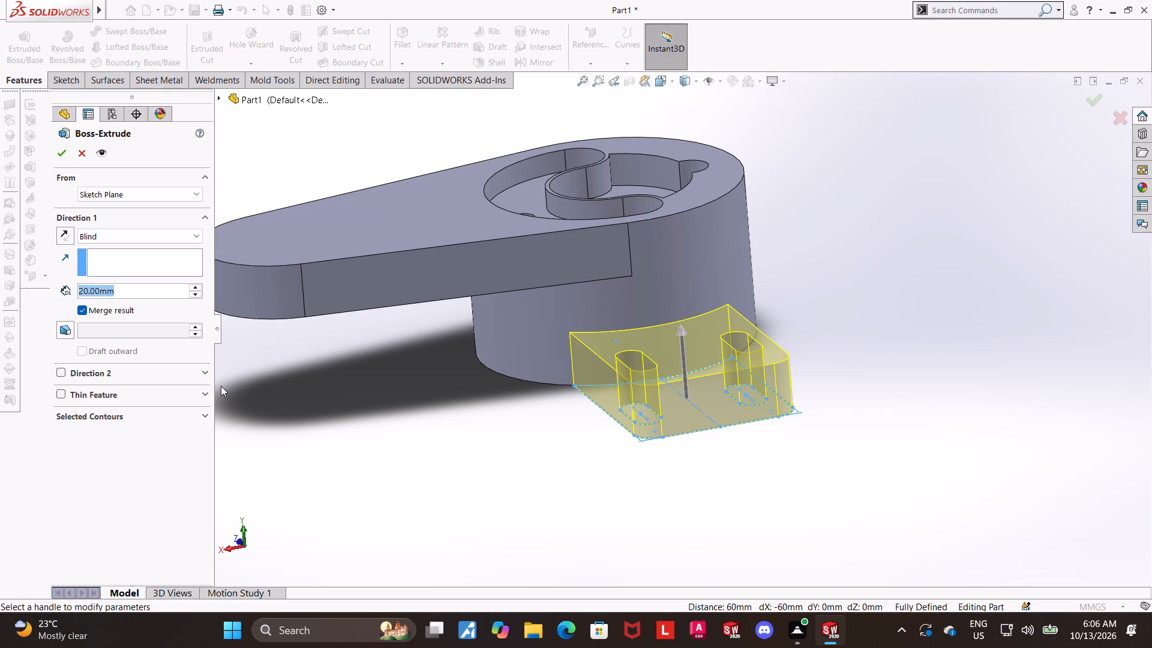
pyautogui.write('15')
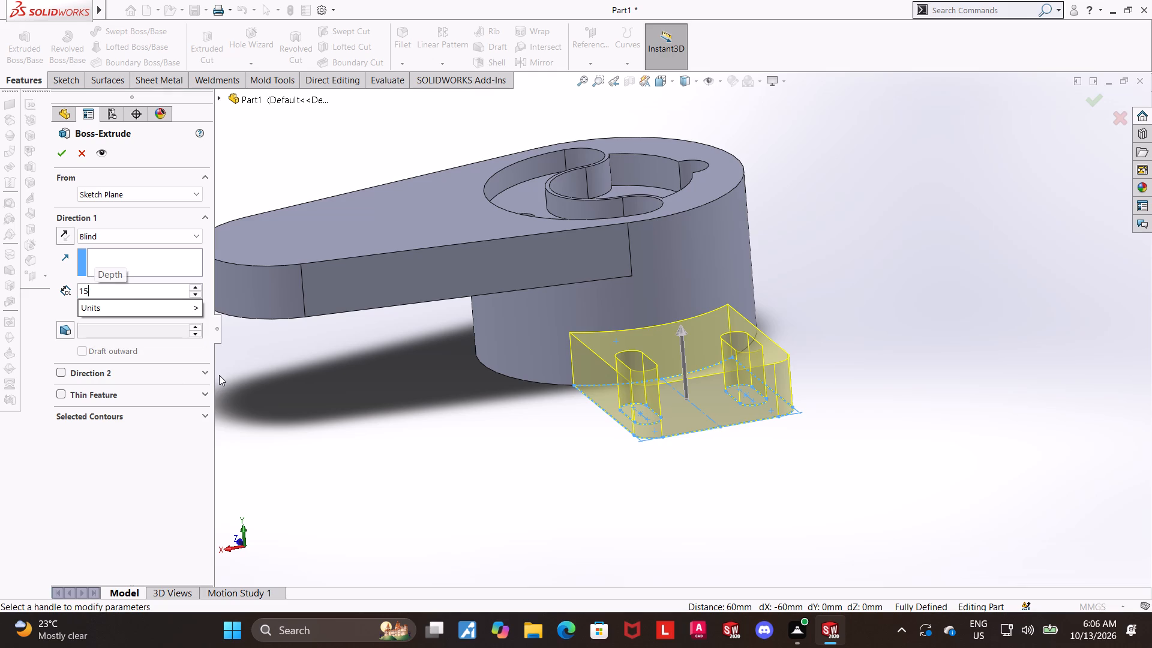
pyautogui.press('Return')
pyautogui.click(67, 156)
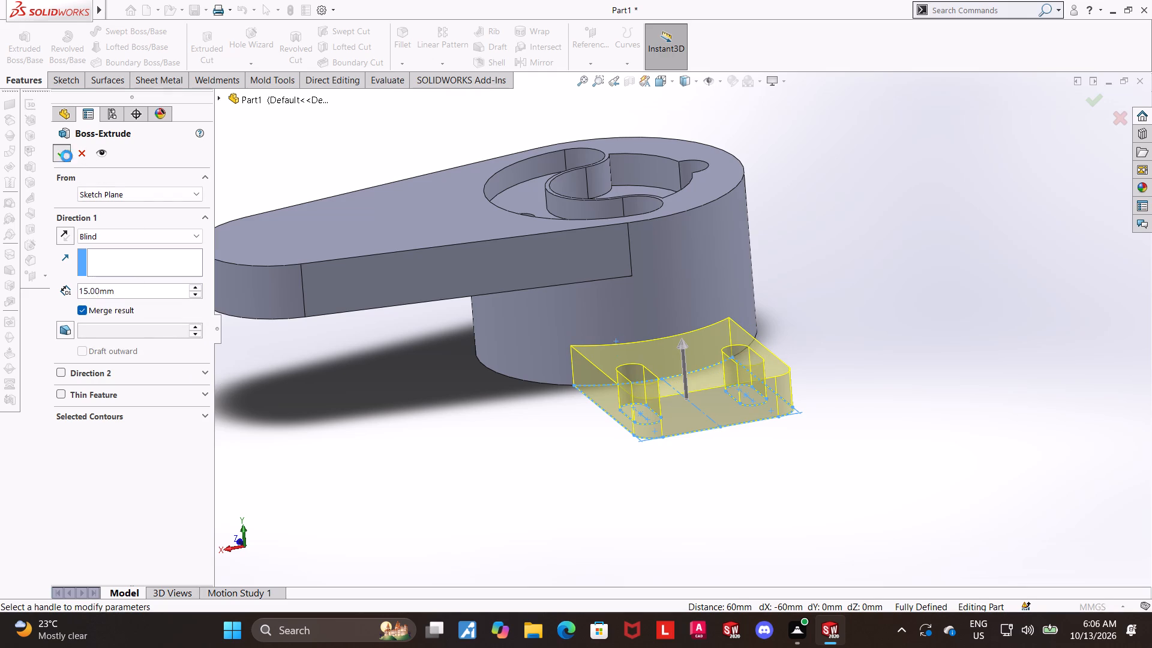
pyautogui.click(987, 287)
# Examine the slotted side extension's thickness and placement against the cylinder and arm from the side and above.
pyautogui.scroll(1, 927, 301)
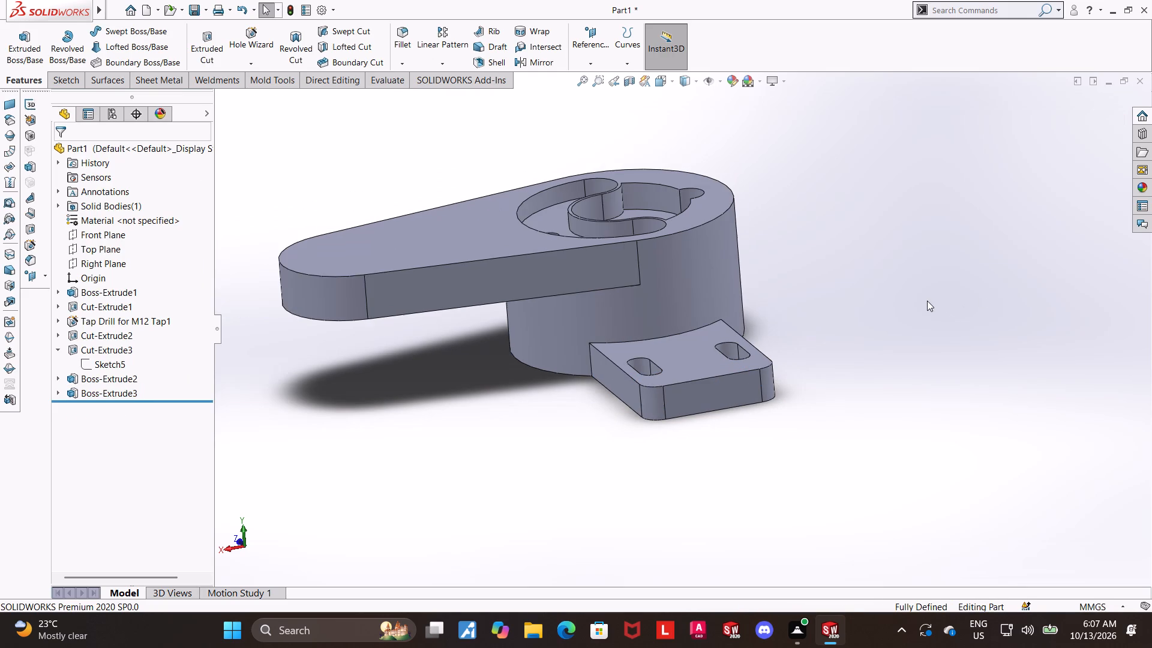
pyautogui.moveTo(893, 288); pyautogui.dragTo(910, 303, button='middle')
pyautogui.scroll(1, 839, 330)
pyautogui.scroll(1, 736, 321)
pyautogui.moveTo(736, 321); pyautogui.dragTo(761, 263, button='middle')
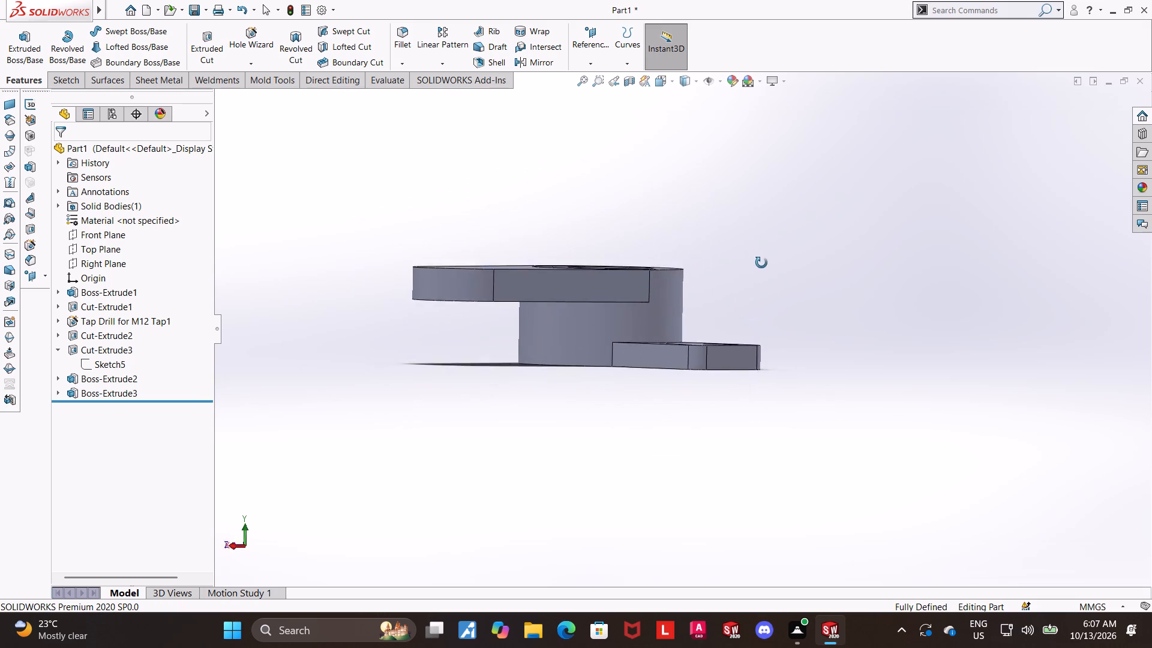
pyautogui.moveTo(761, 263); pyautogui.dragTo(772, 382, button='middle')
pyautogui.scroll(2, 662, 191)
pyautogui.scroll(-2, 662, 193)
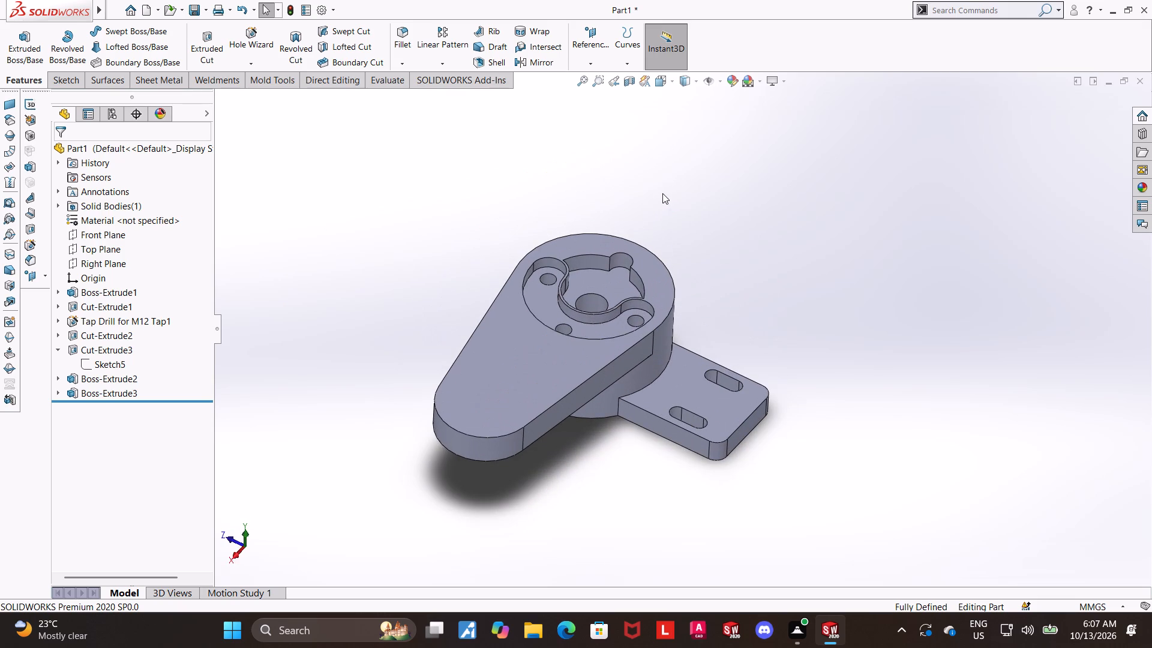
pyautogui.scroll(1, 662, 193)
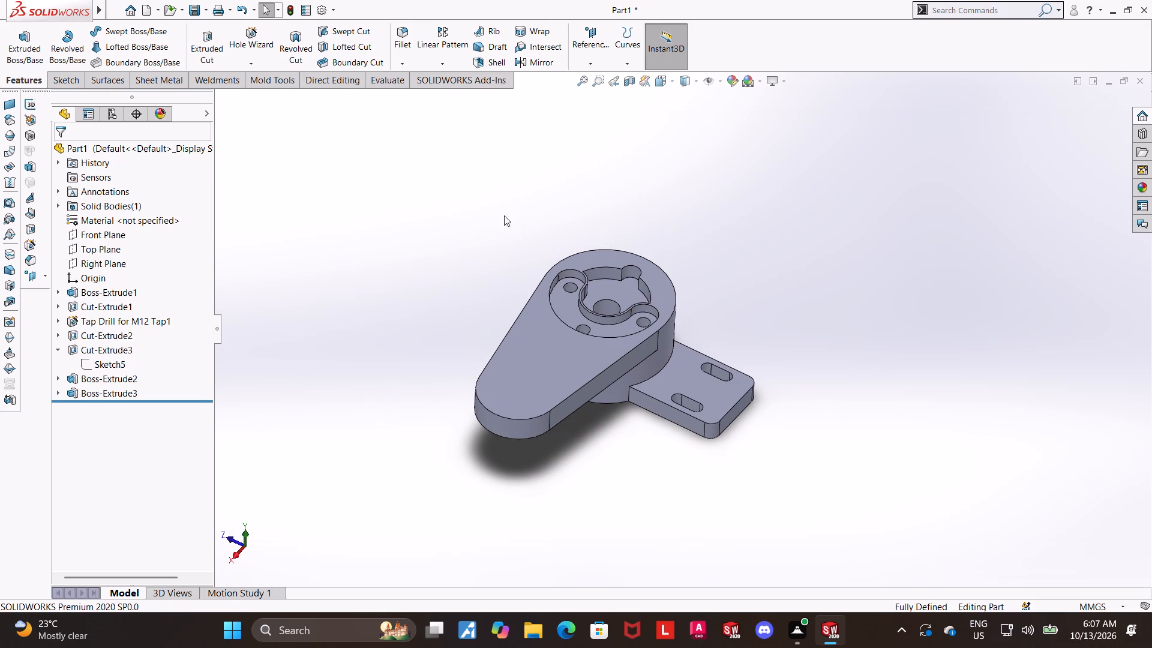
# Set the slotted side extension's extrusion depth to 20 mm.
pyautogui.click(118, 388)
pyautogui.click(125, 349)
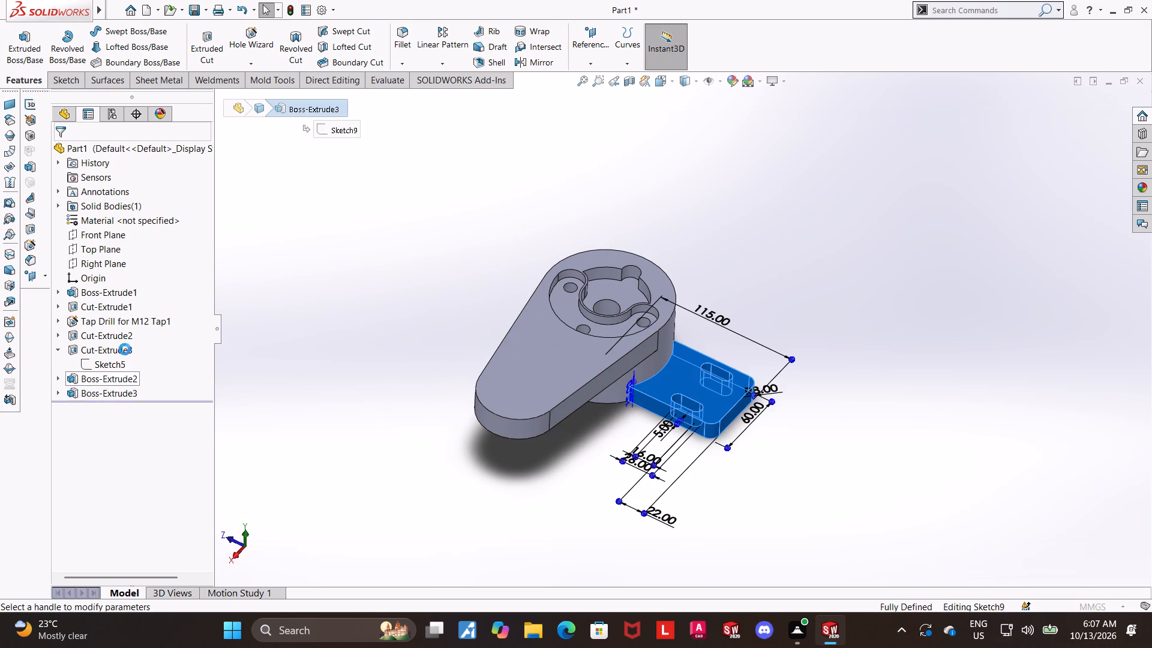
pyautogui.press('2')
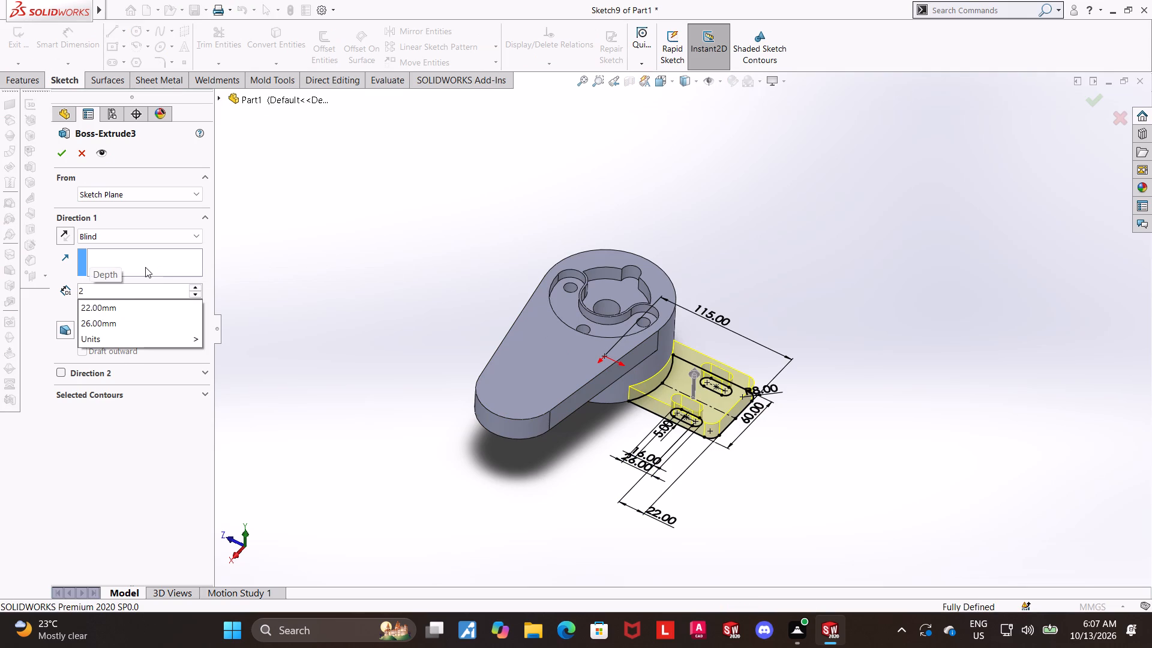
pyautogui.press('0')
pyautogui.press('Return')
pyautogui.click(62, 146)
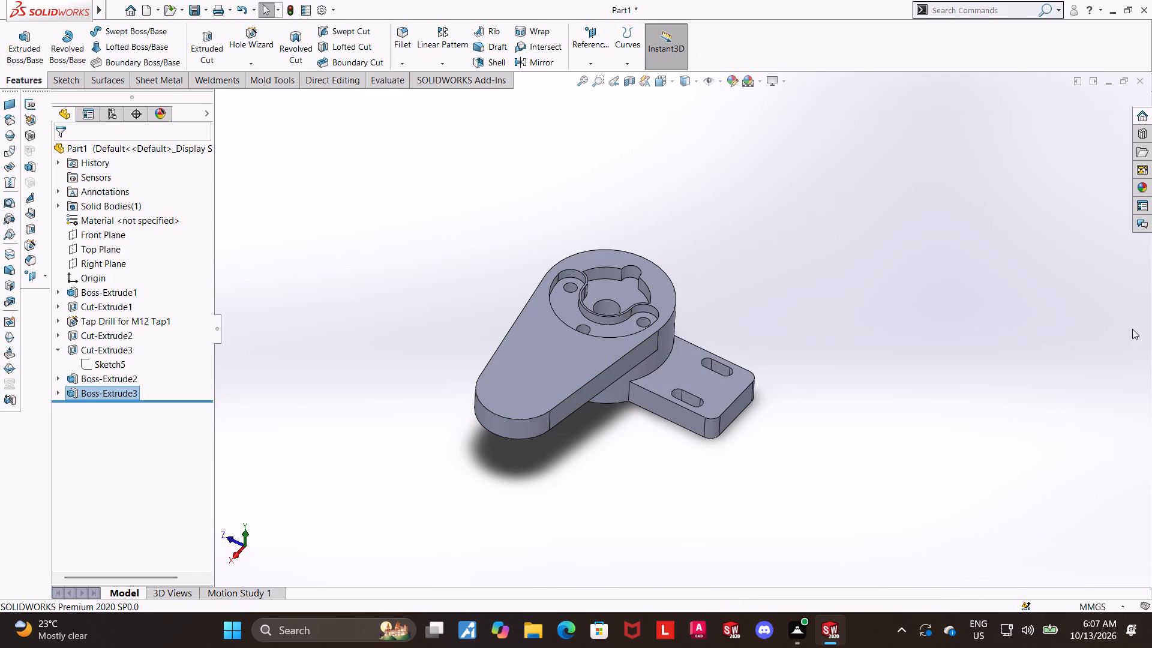
pyautogui.click(1141, 329)
# Mirror the slotted side extension about the Front Plane onto the opposite side of the cylinder.
pyautogui.click(533, 64)
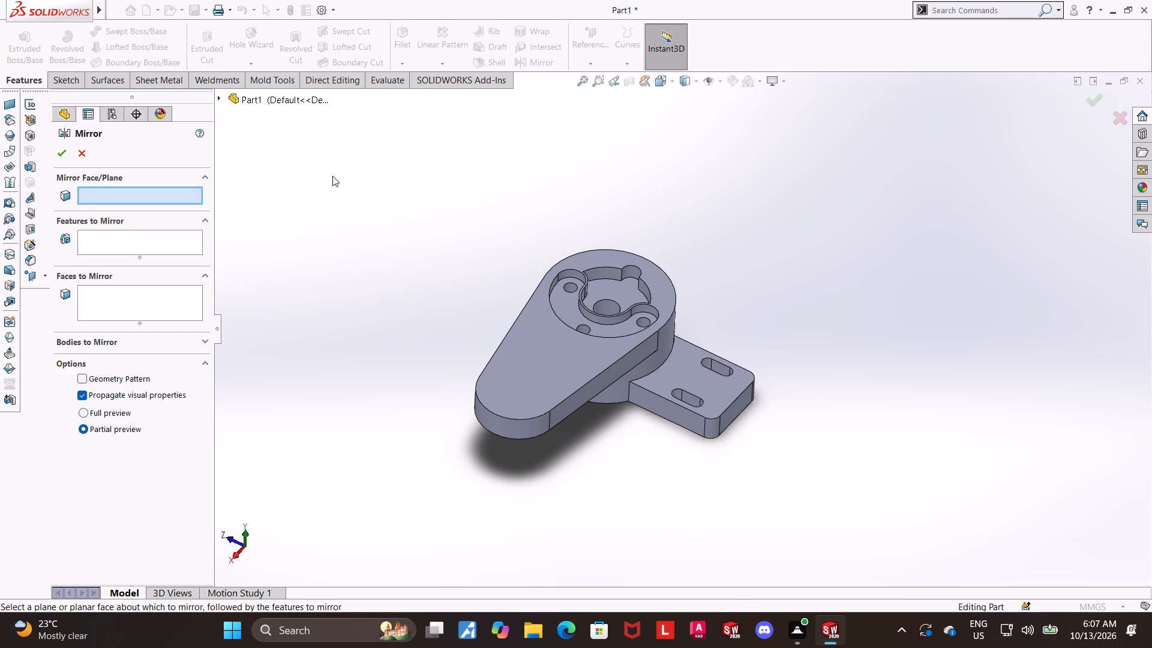
pyautogui.click(220, 96)
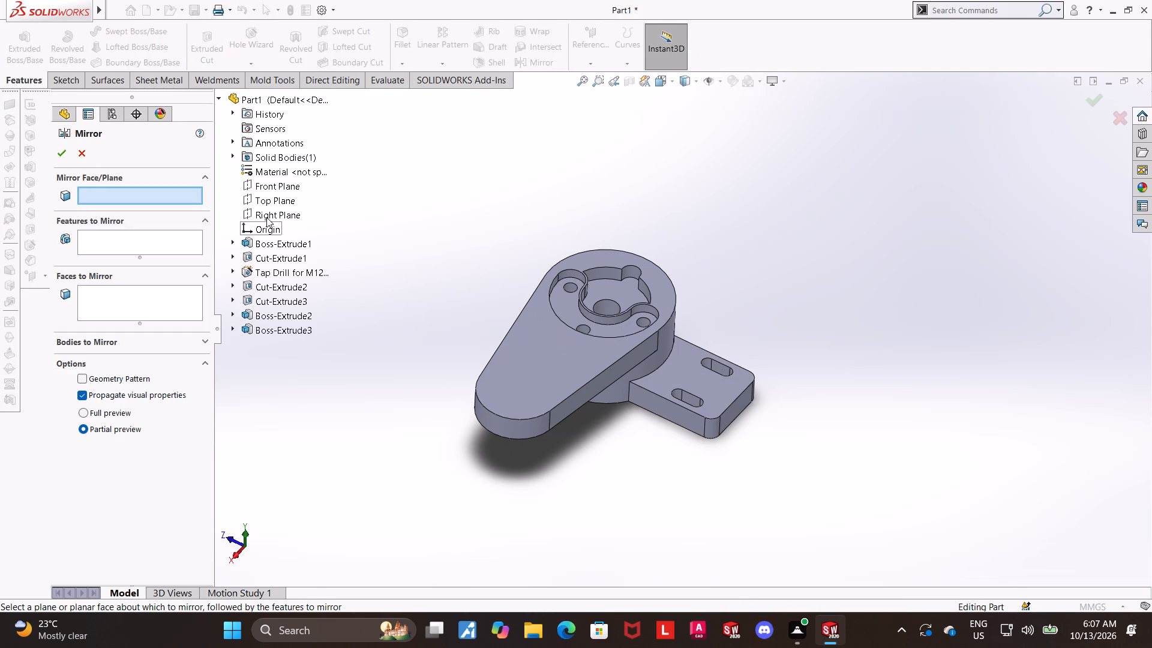
pyautogui.click(269, 184)
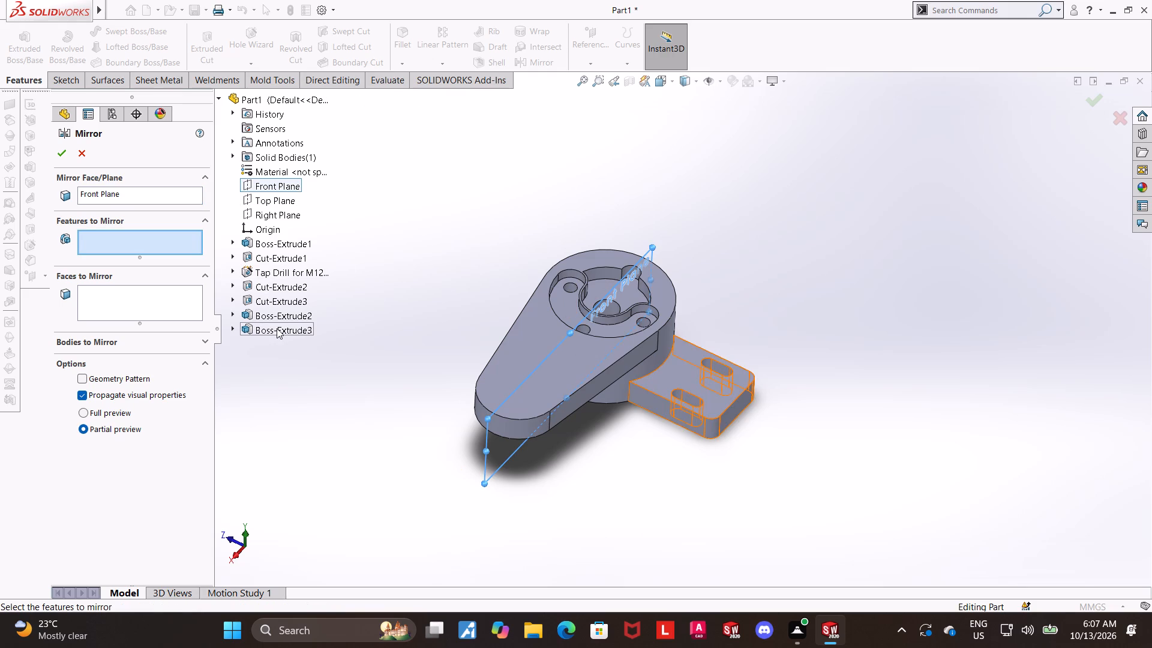
pyautogui.click(277, 328)
pyautogui.click(70, 157)
pyautogui.click(1025, 256)
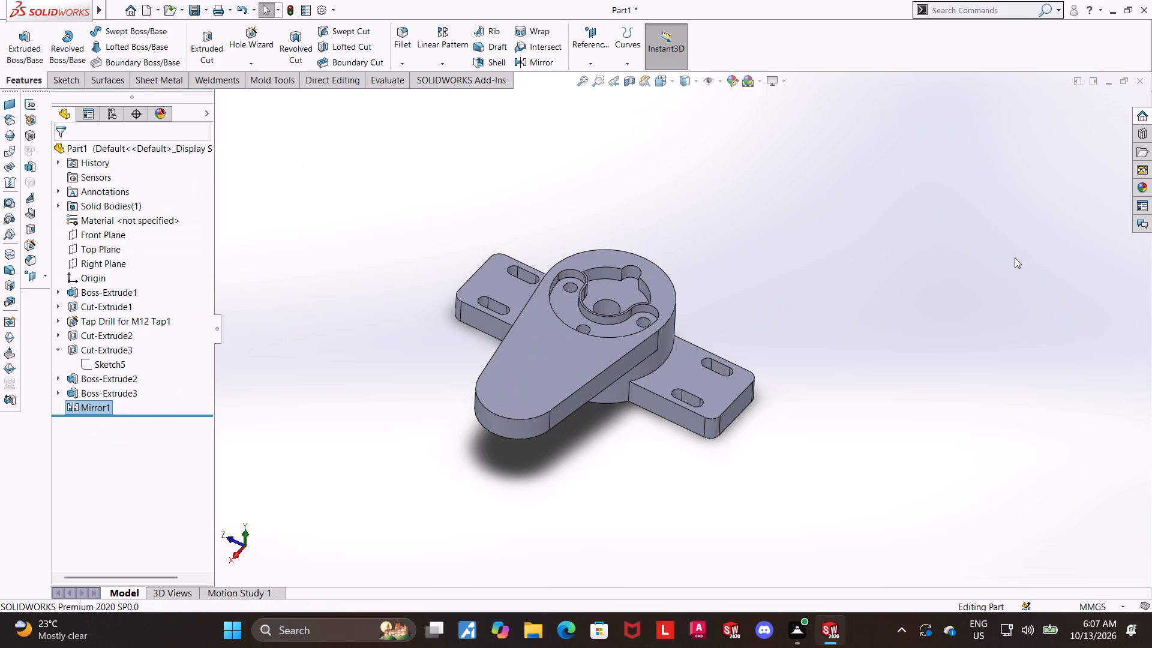
# Examine the part with both slotted side extensions from several angles.
pyautogui.moveTo(835, 238); pyautogui.dragTo(705, 221, button='middle')
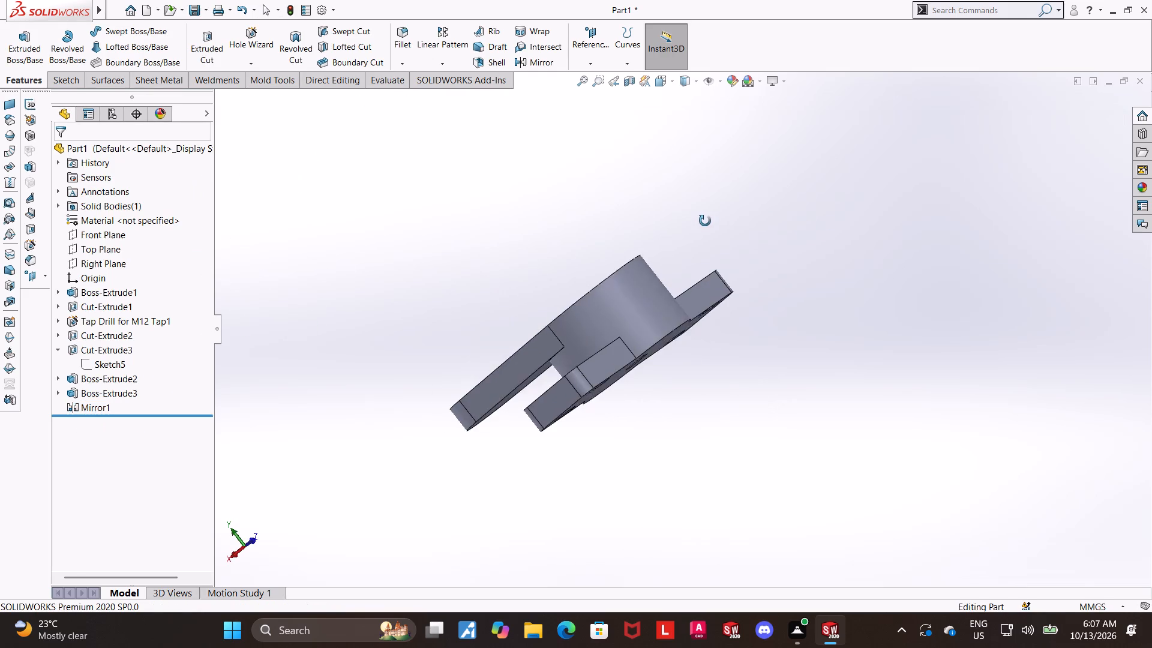
pyautogui.moveTo(705, 221); pyautogui.dragTo(683, 254, button='middle')
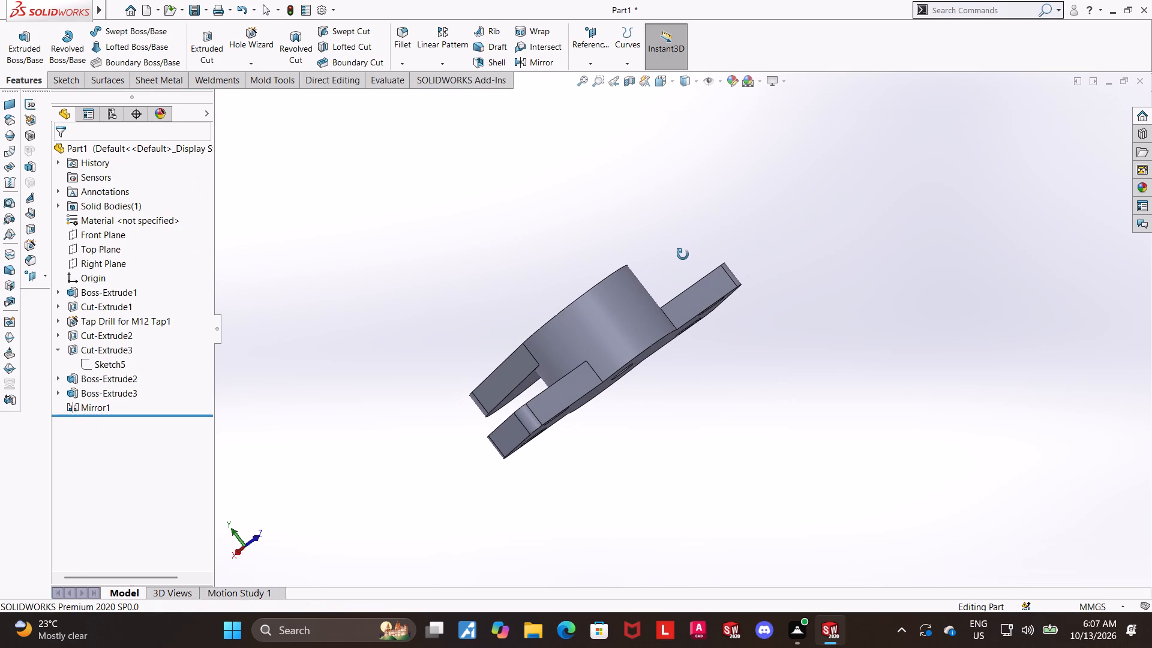
pyautogui.moveTo(683, 254); pyautogui.dragTo(695, 315, button='middle')
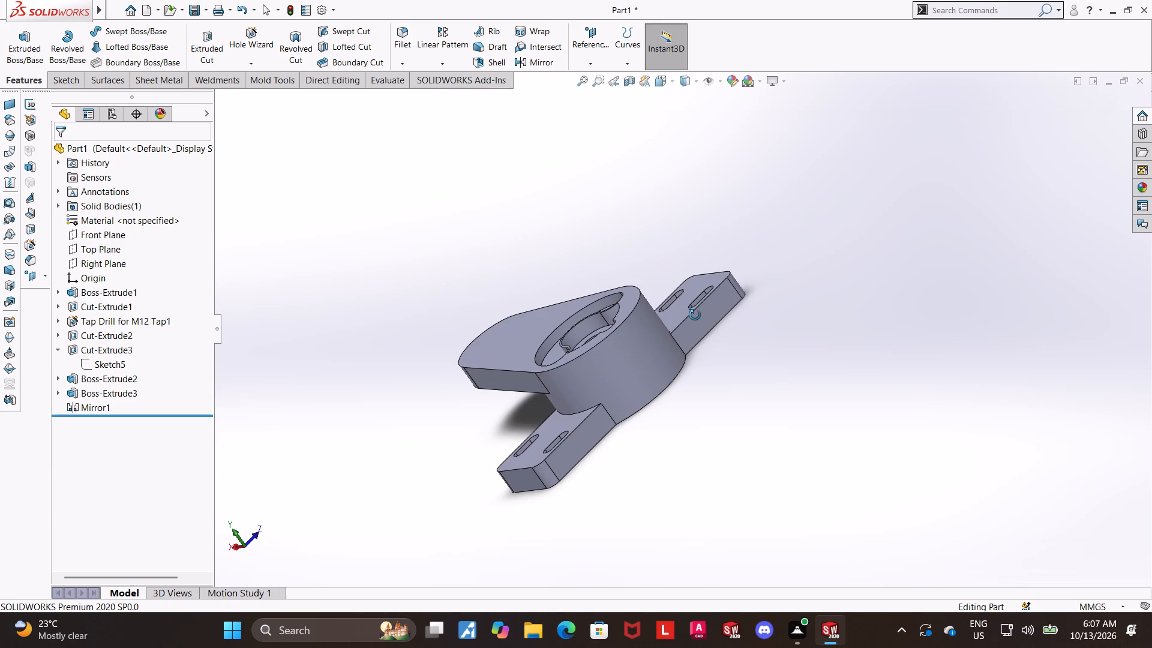
pyautogui.moveTo(695, 315); pyautogui.dragTo(686, 311, button='middle')
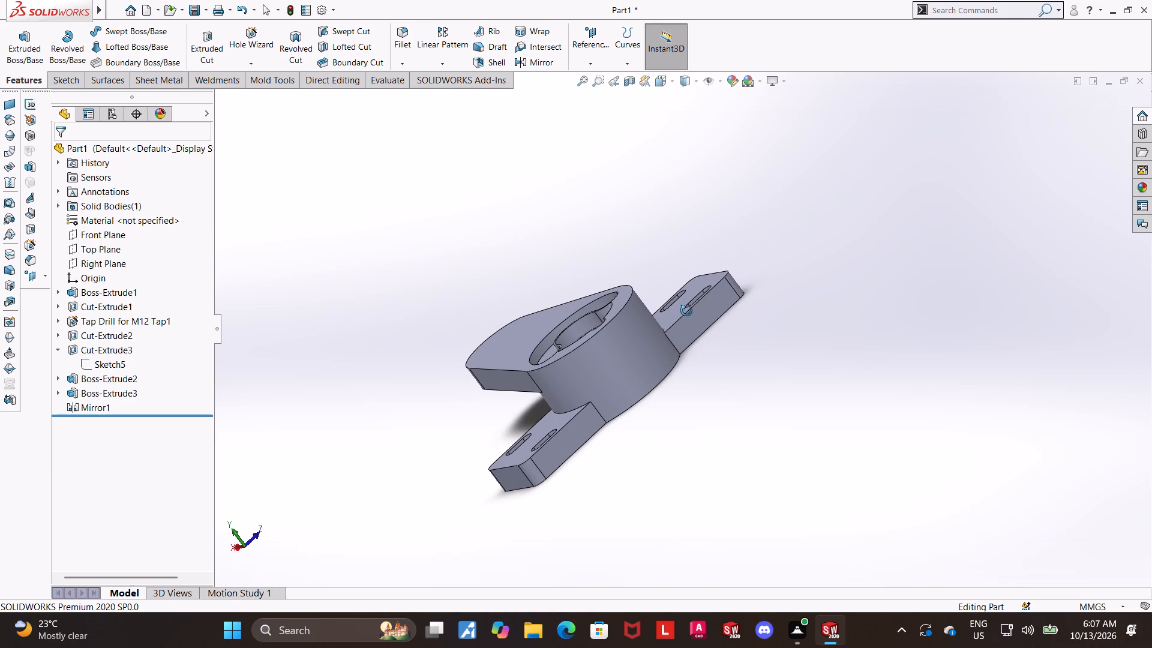
pyautogui.moveTo(686, 311); pyautogui.dragTo(715, 326, button='middle')
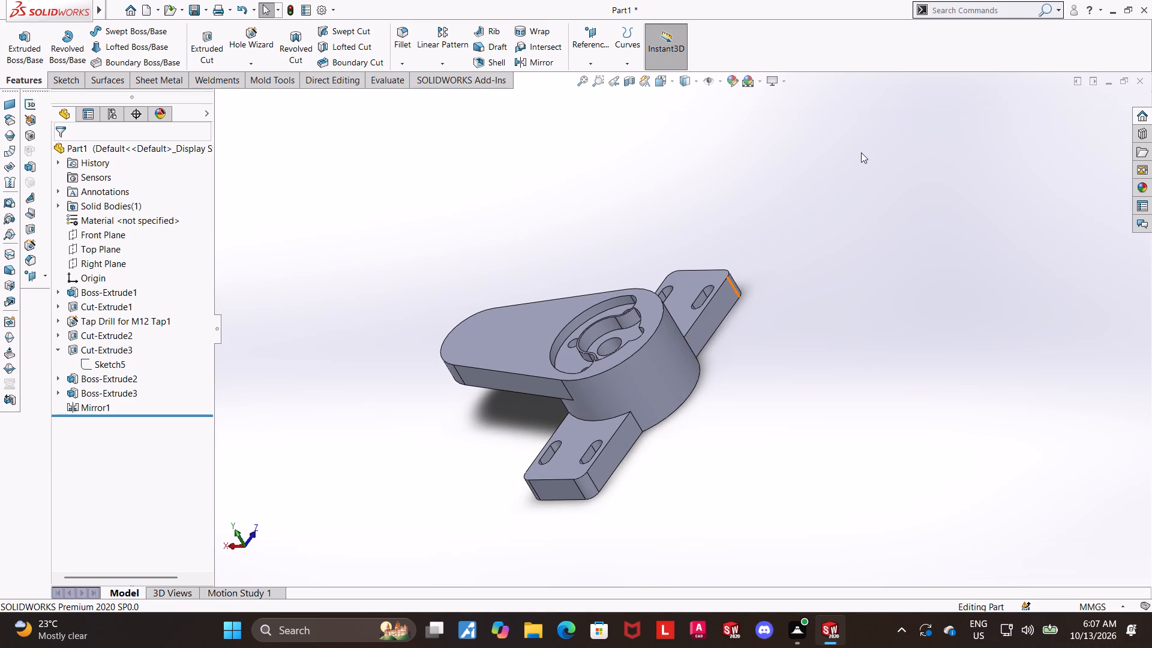
# Undo the mirroring of the slotted side extension.
pyautogui.hotkey('ctrl', 'z')
pyautogui.scroll(1, 764, 239)
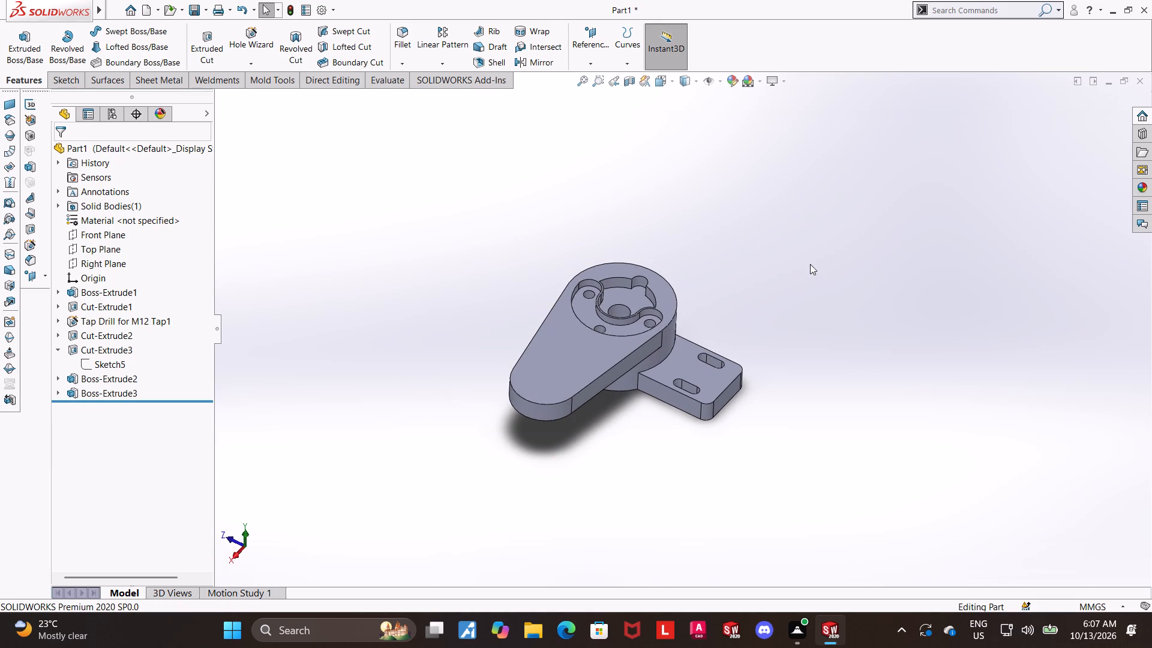
pyautogui.click(830, 256)
# Sketch a rectangle about 17 mm wide on the side extension's top face, between the slots, from near the cylinder's rim past the outer end.
pyautogui.click(673, 364)
pyautogui.click(723, 337)
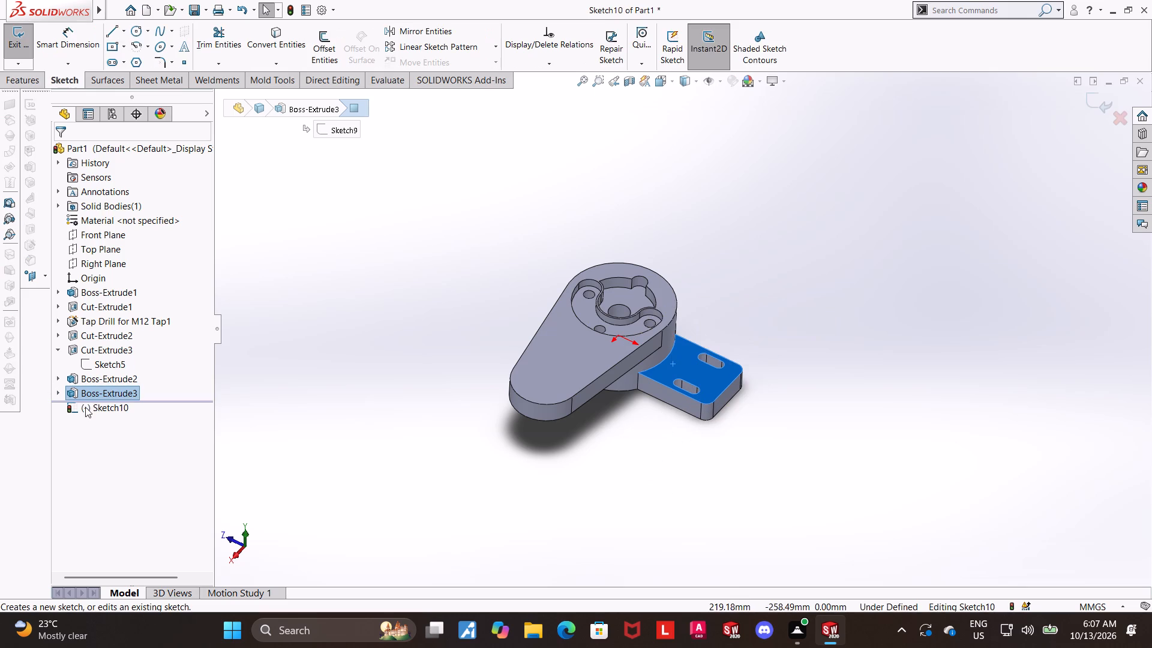
pyautogui.click(89, 404)
pyautogui.click(118, 393)
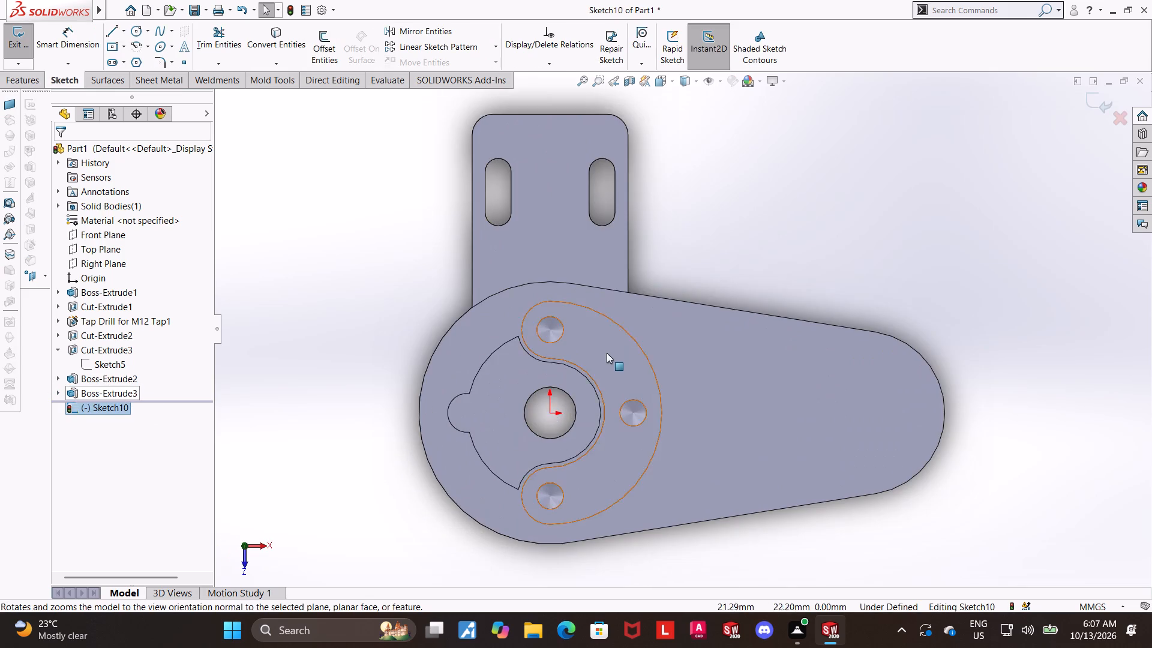
pyautogui.scroll(2, 607, 351)
pyautogui.scroll(-1, 584, 158)
pyautogui.scroll(-1, 638, 218)
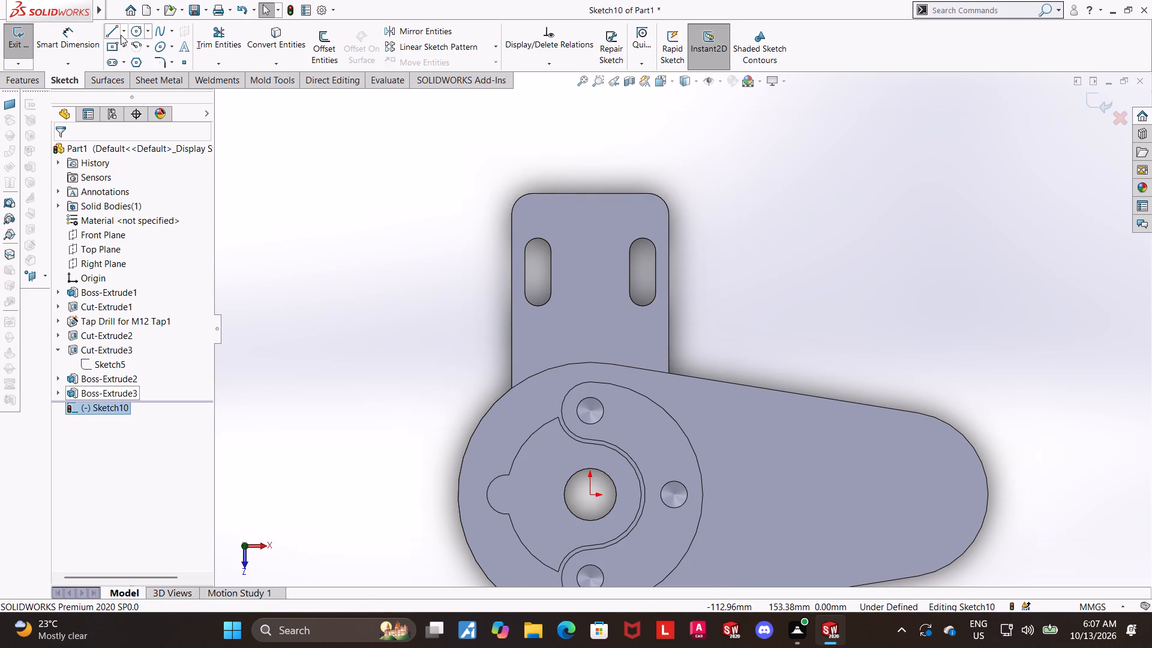
pyautogui.click(123, 52)
pyautogui.click(127, 67)
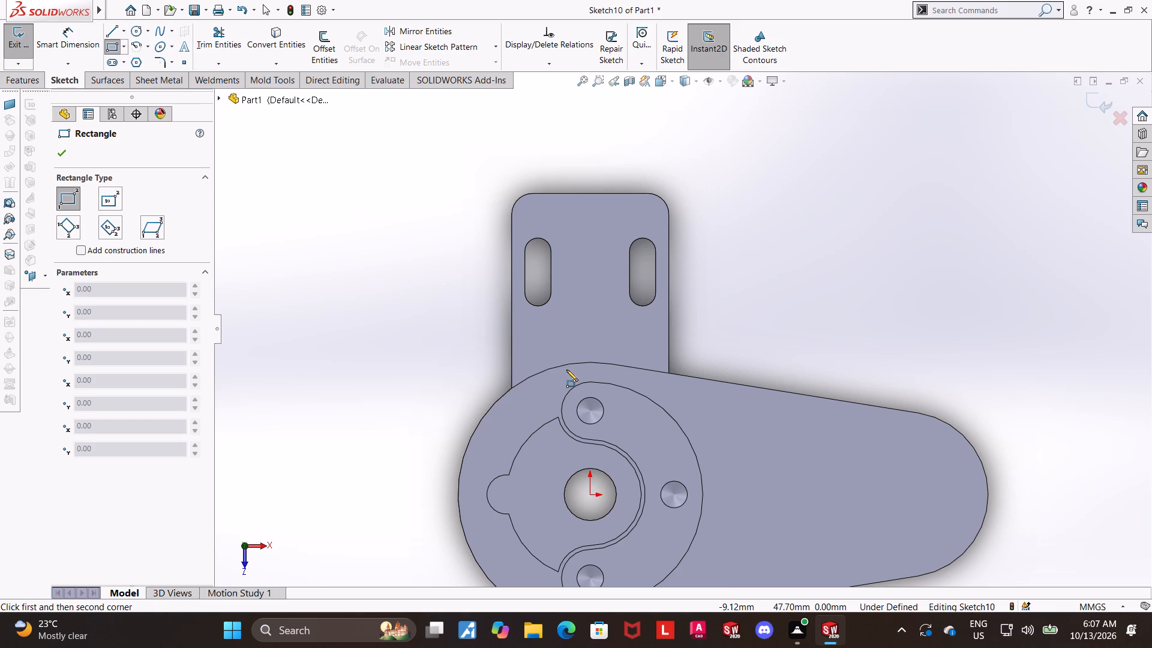
pyautogui.click(565, 370)
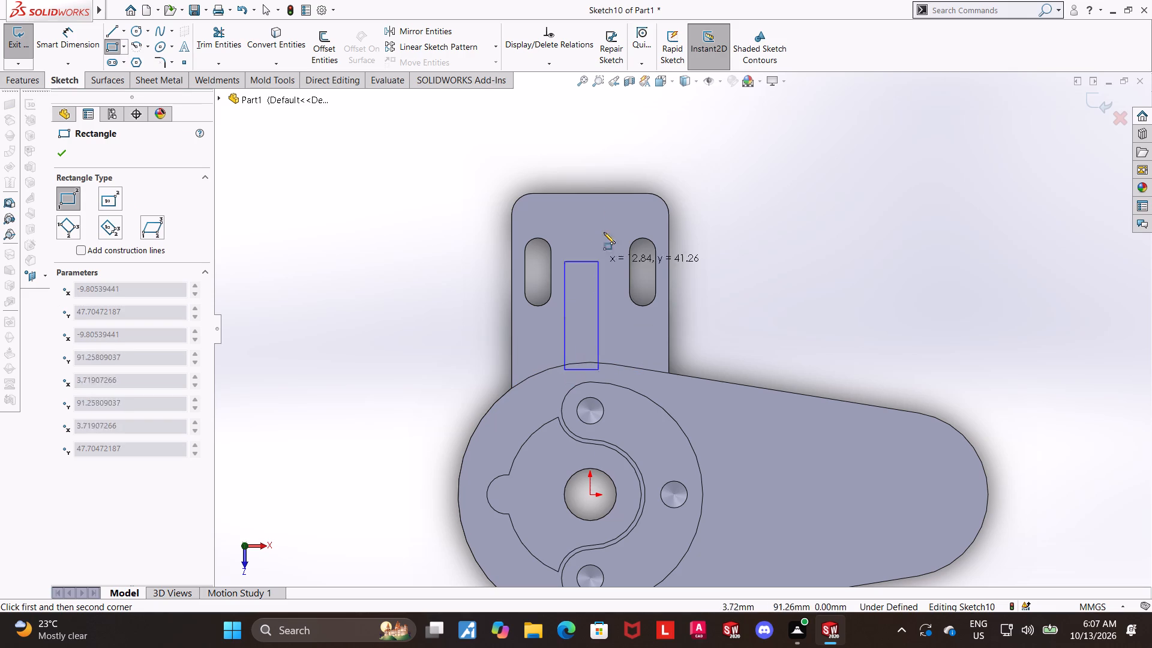
pyautogui.click(608, 158)
pyautogui.press('Escape')
pyautogui.press('Escape')
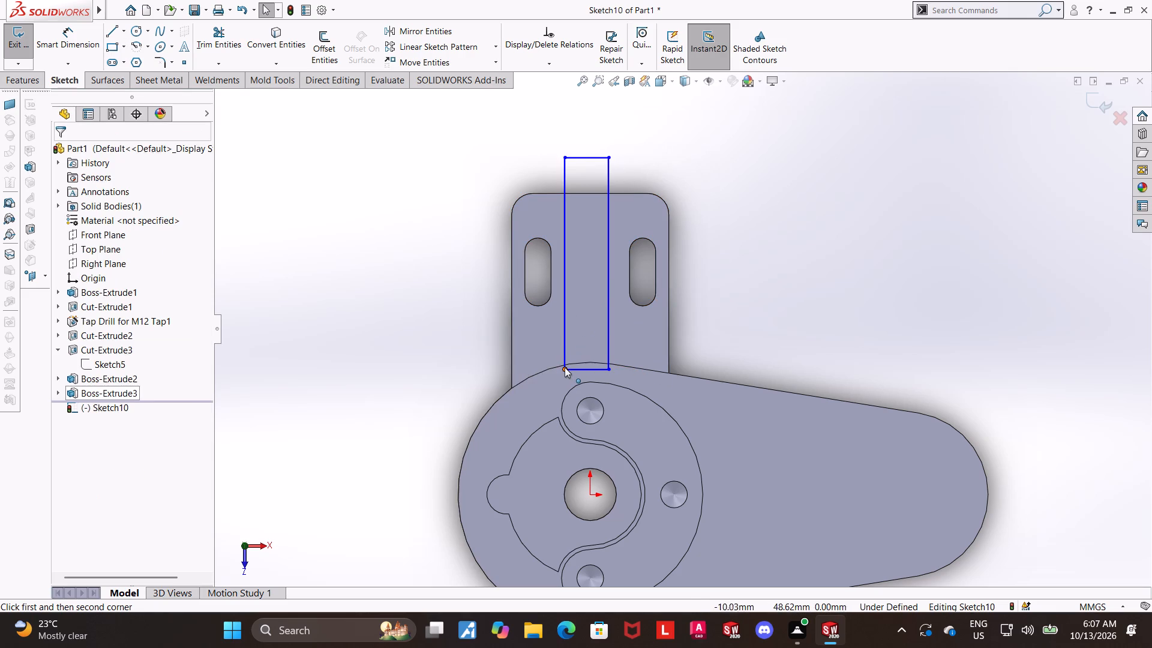
# Make the rectangle's lower-left corner coincident with the cylinder's circular outer edge.
pyautogui.click(565, 367)
pyautogui.keyDown('ctrl'); pyautogui.click(560, 367); pyautogui.keyUp('ctrl')
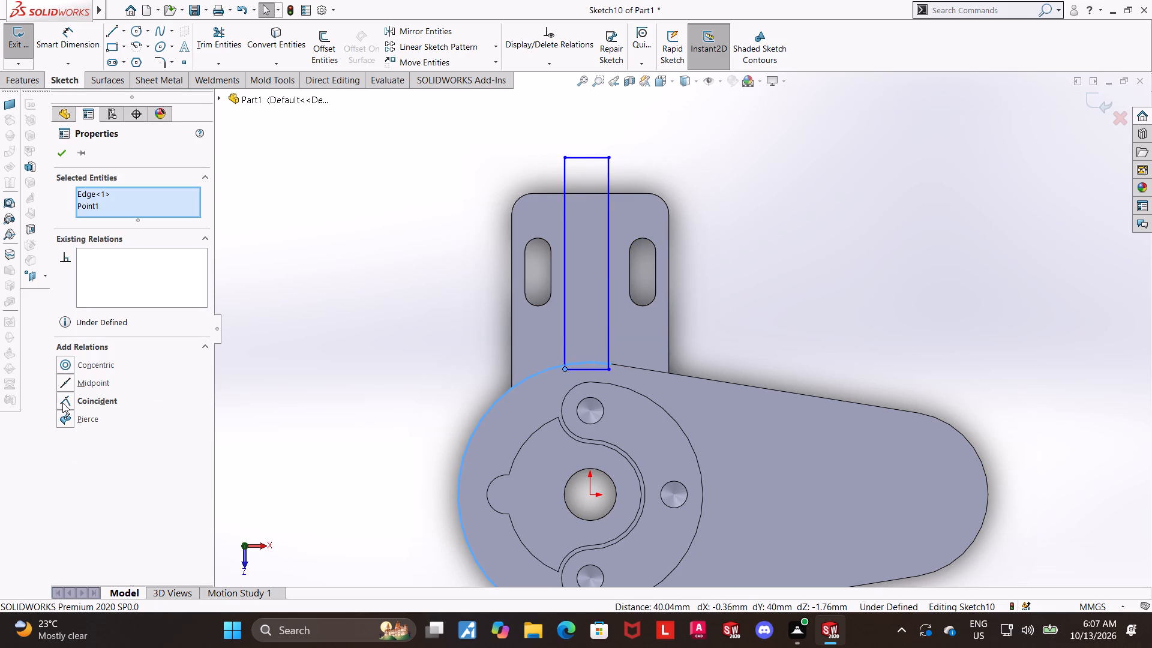
pyautogui.click(62, 403)
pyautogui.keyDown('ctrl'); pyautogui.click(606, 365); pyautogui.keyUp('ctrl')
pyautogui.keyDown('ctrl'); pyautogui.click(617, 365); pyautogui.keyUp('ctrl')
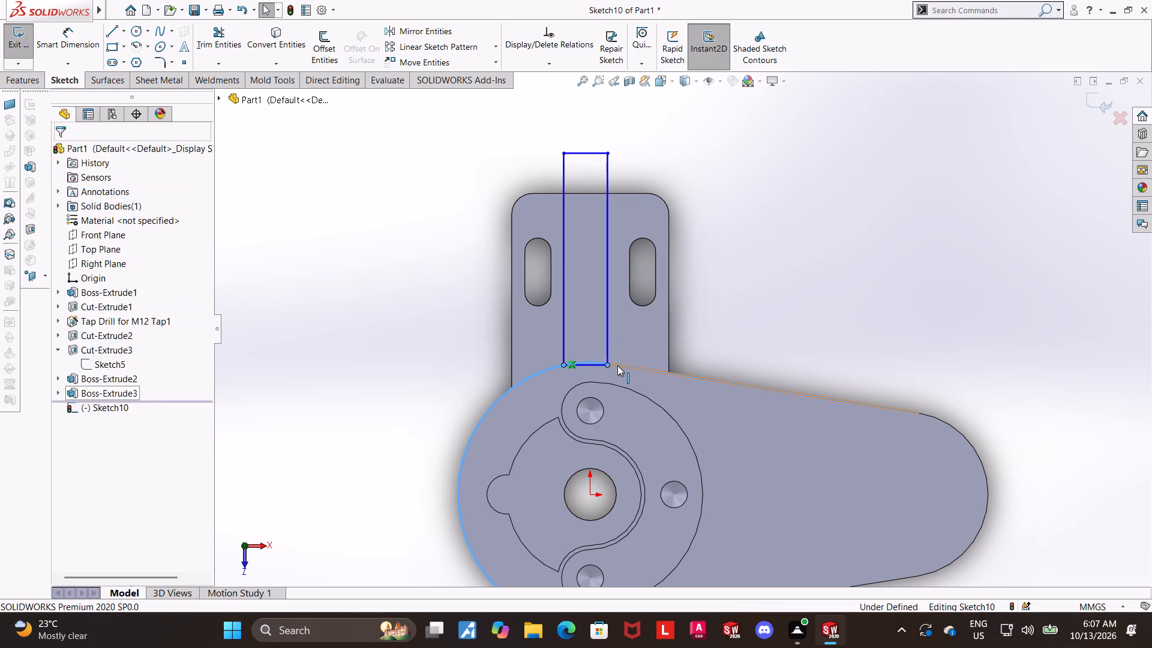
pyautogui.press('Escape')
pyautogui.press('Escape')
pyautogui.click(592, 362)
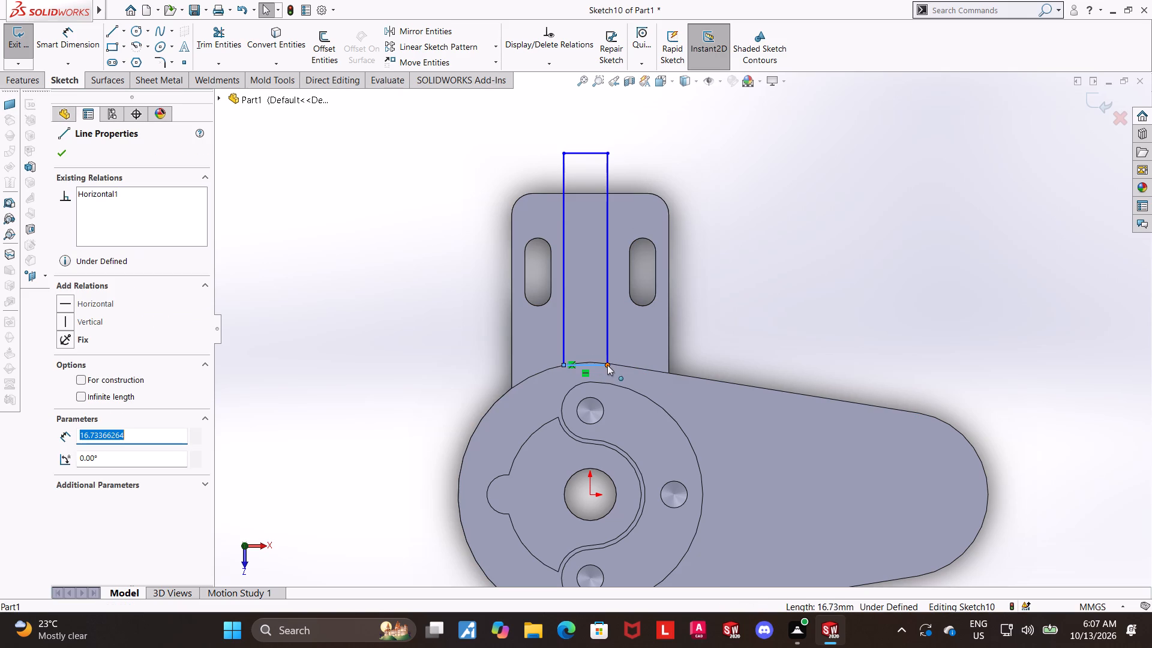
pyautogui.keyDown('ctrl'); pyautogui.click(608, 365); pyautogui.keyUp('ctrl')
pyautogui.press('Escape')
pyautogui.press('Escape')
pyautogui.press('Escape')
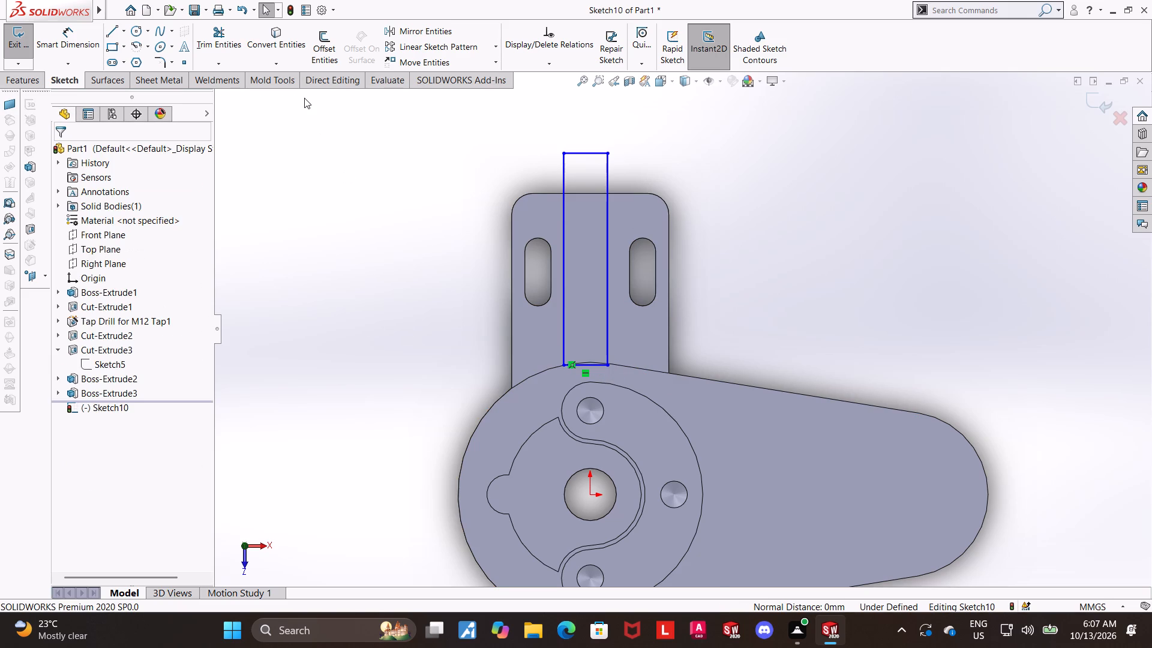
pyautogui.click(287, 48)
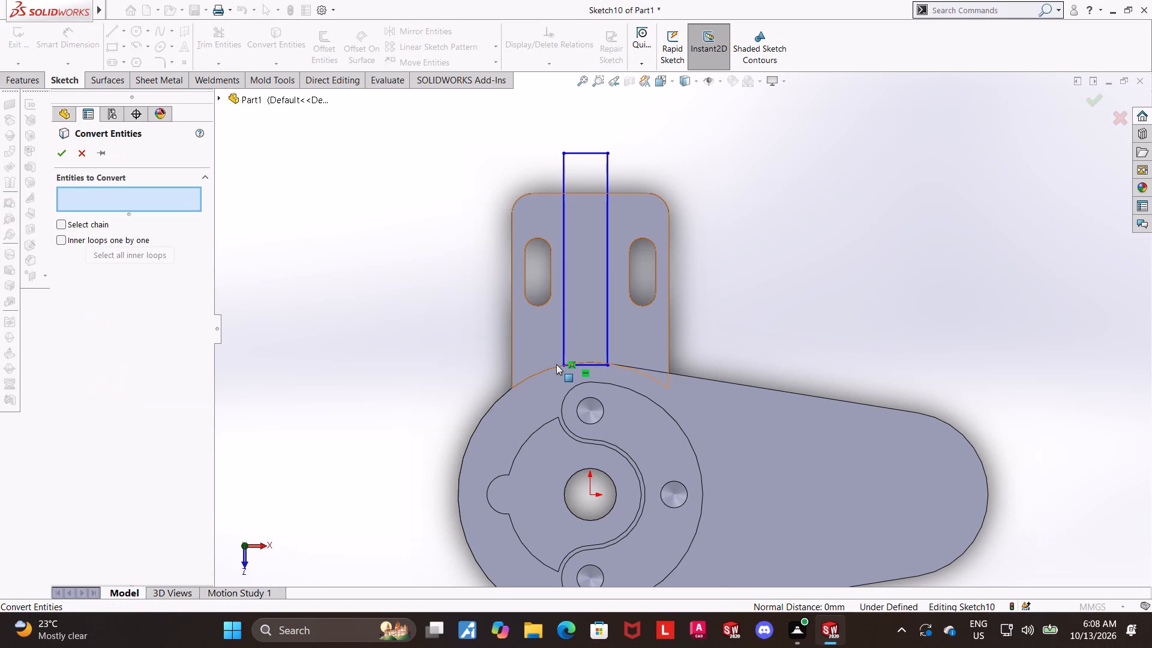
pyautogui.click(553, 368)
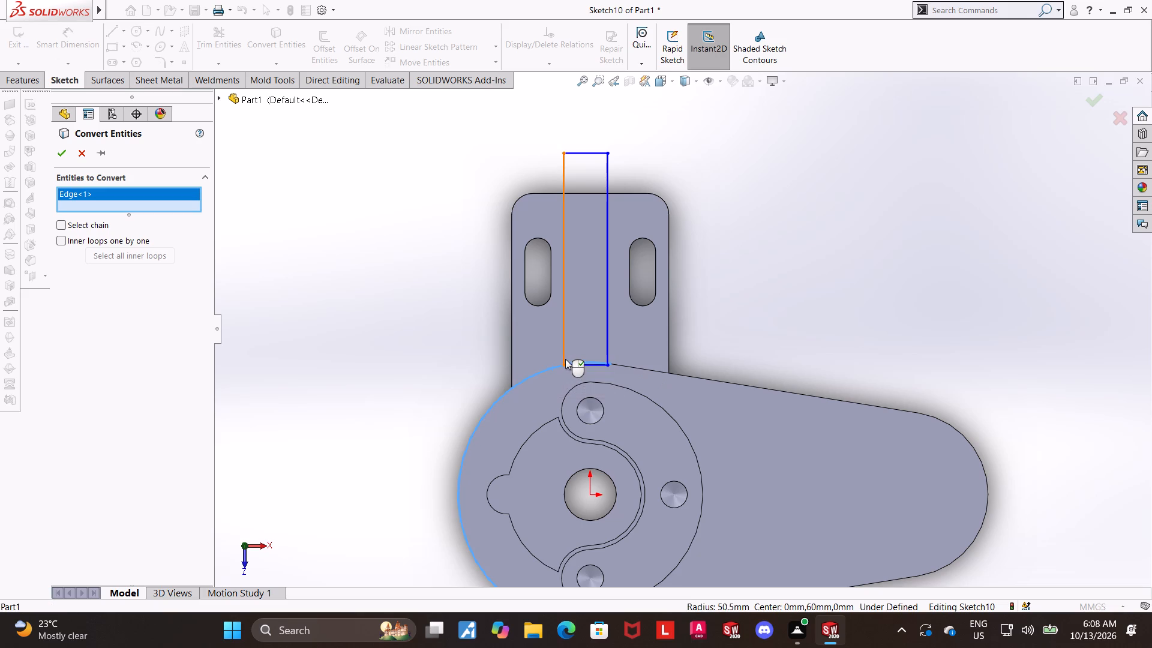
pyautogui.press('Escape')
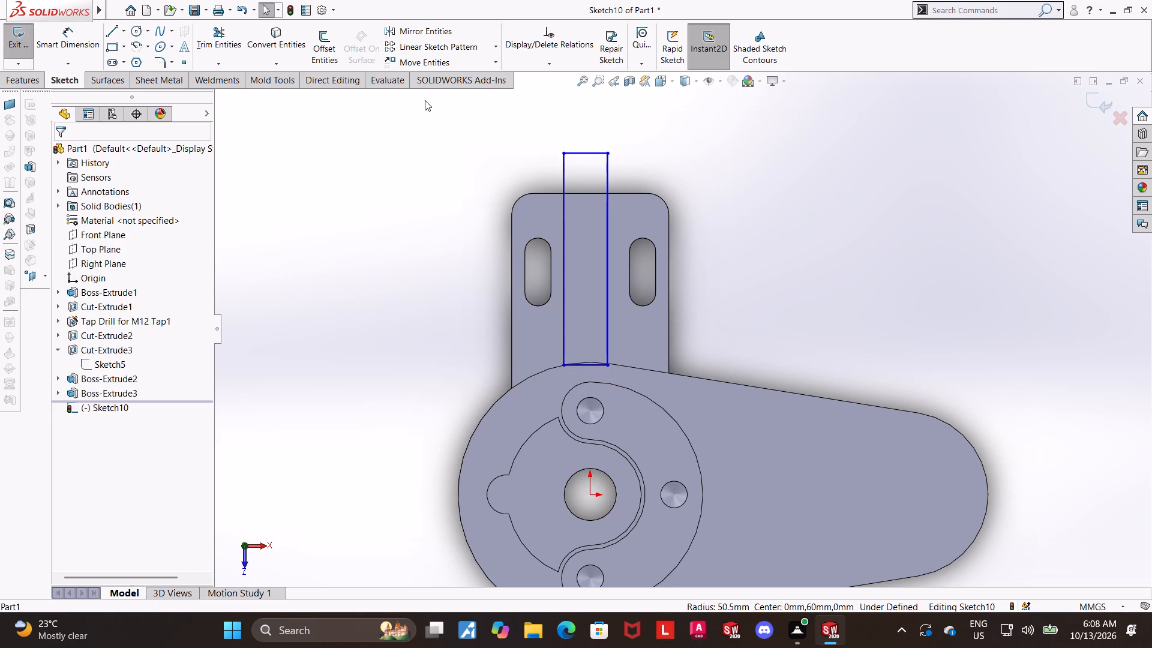
# Convert the side extension's curved edge along the cylinder rim into a sketch arc.
pyautogui.click(268, 44)
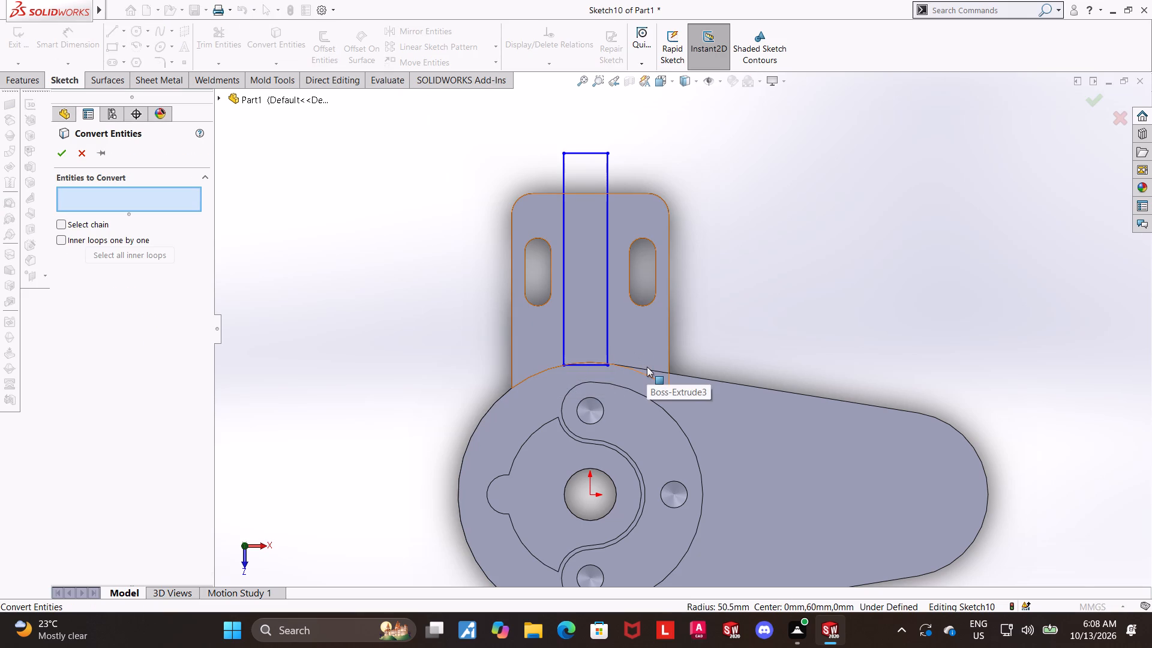
pyautogui.click(551, 368)
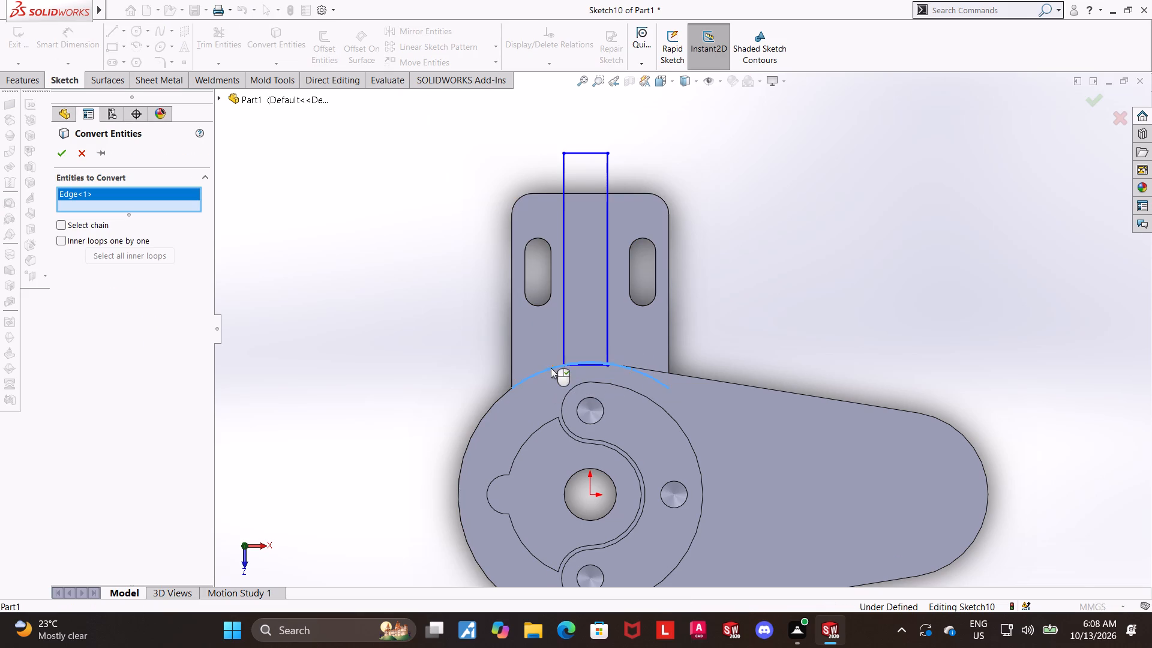
pyautogui.click(62, 158)
pyautogui.press('Escape')
pyautogui.press('Escape')
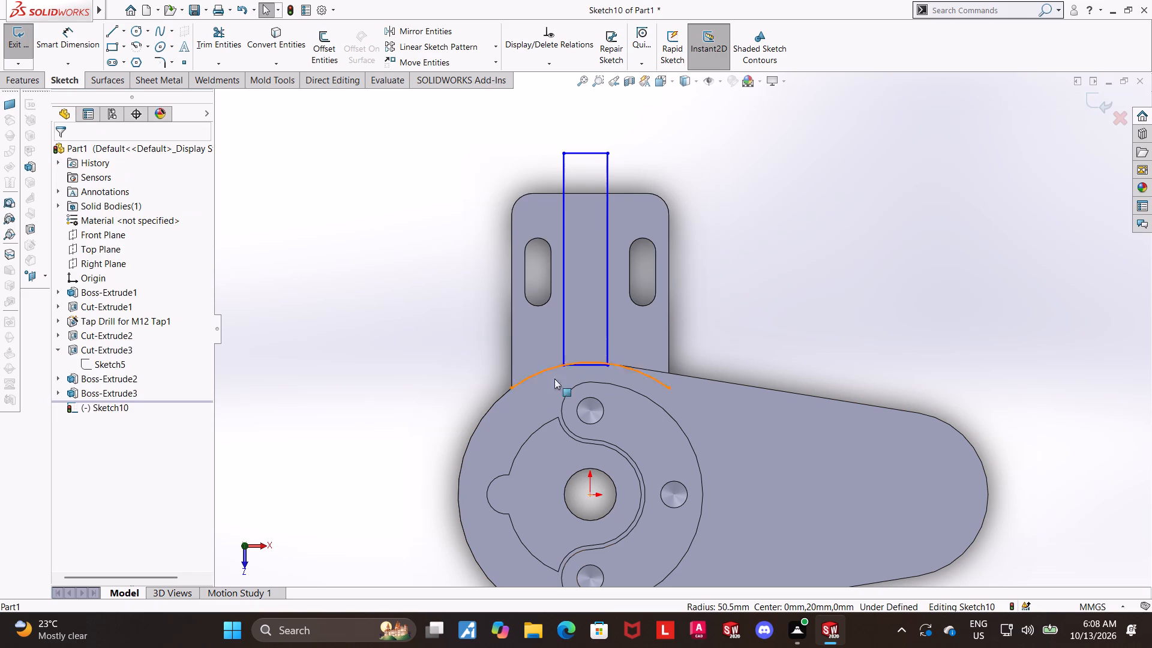
# Make the rectangle's lower-right corner coincident with the converted rim arc.
pyautogui.click(616, 367)
pyautogui.keyDown('ctrl'); pyautogui.click(609, 367); pyautogui.keyUp('ctrl')
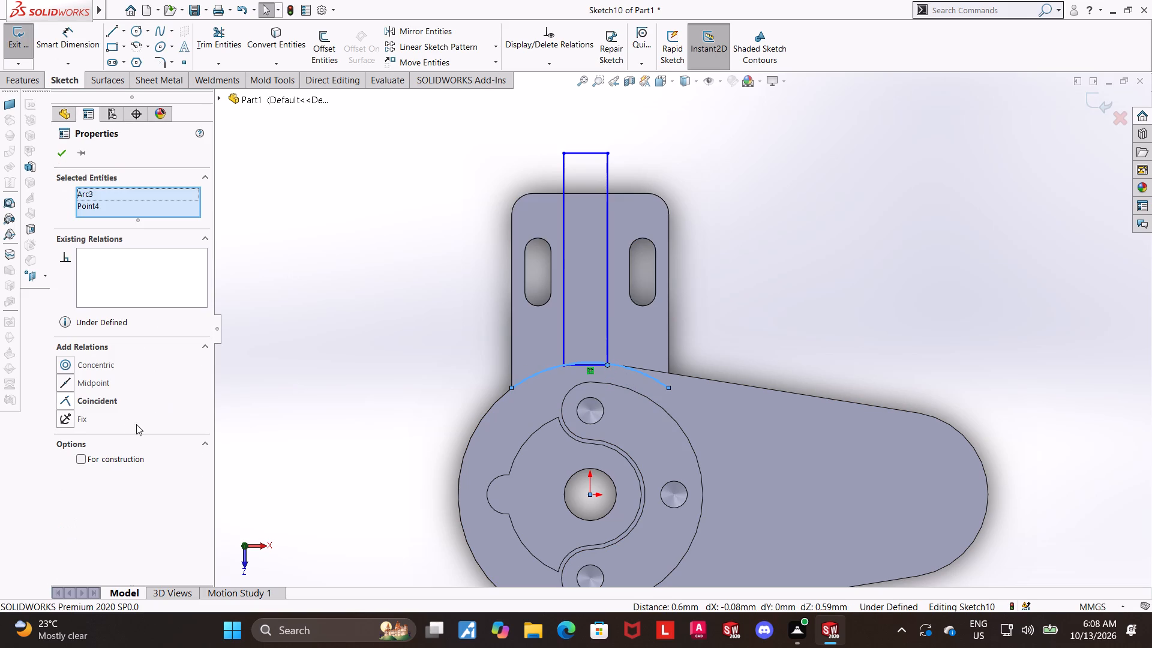
pyautogui.click(71, 400)
pyautogui.press('Escape')
pyautogui.press('Escape')
pyautogui.press('Escape')
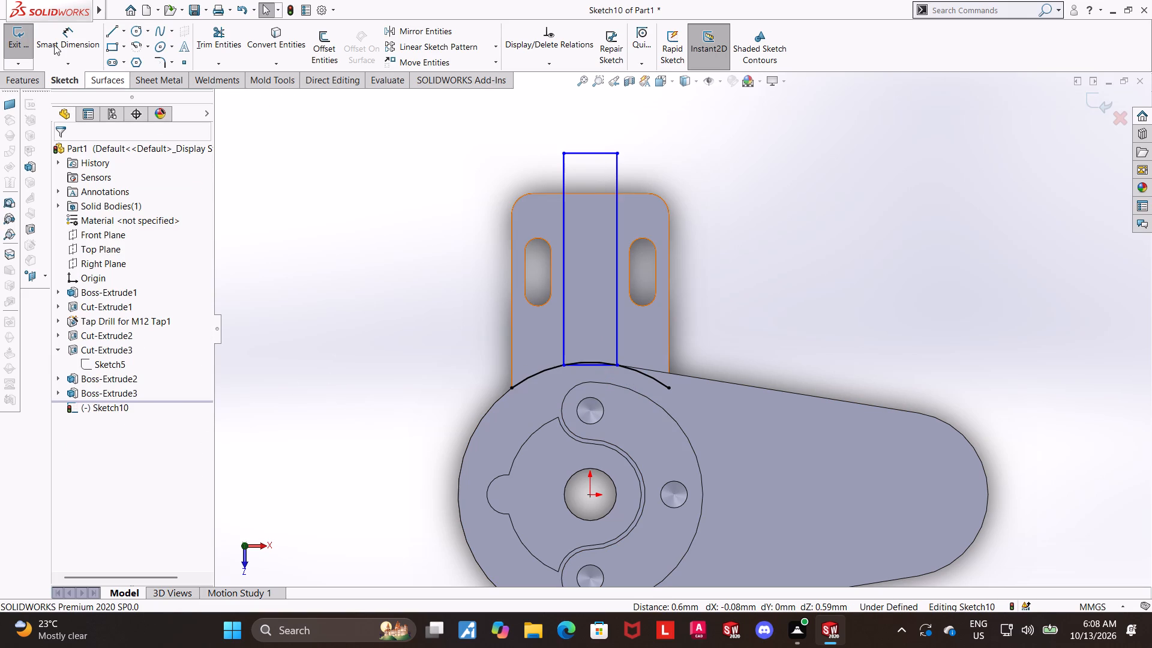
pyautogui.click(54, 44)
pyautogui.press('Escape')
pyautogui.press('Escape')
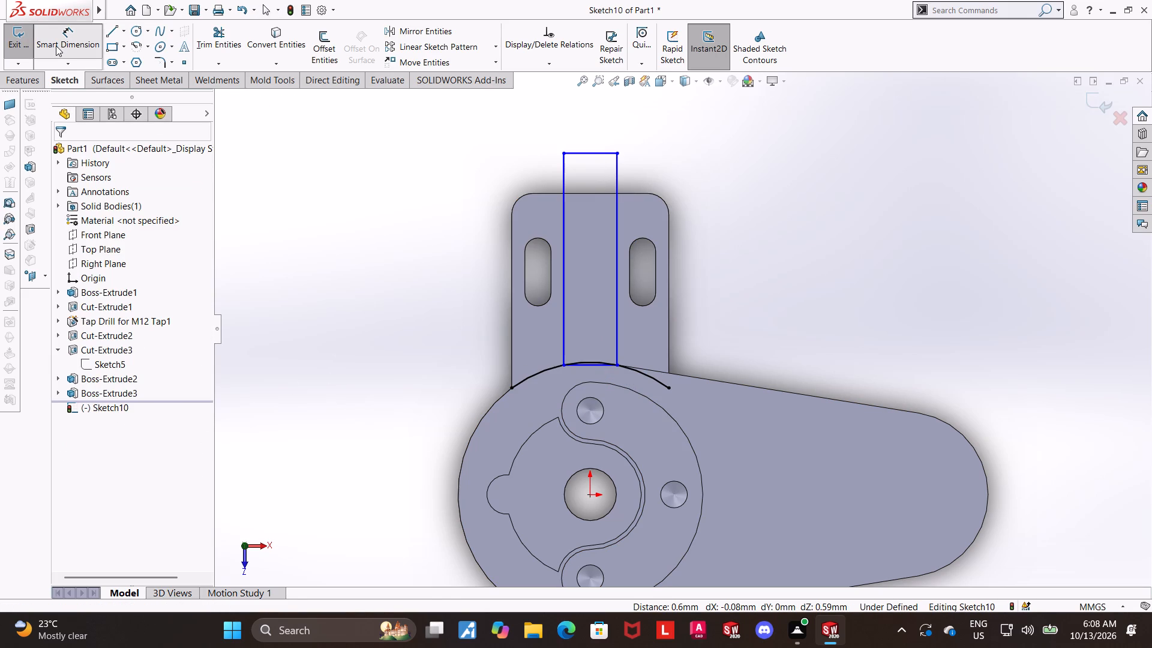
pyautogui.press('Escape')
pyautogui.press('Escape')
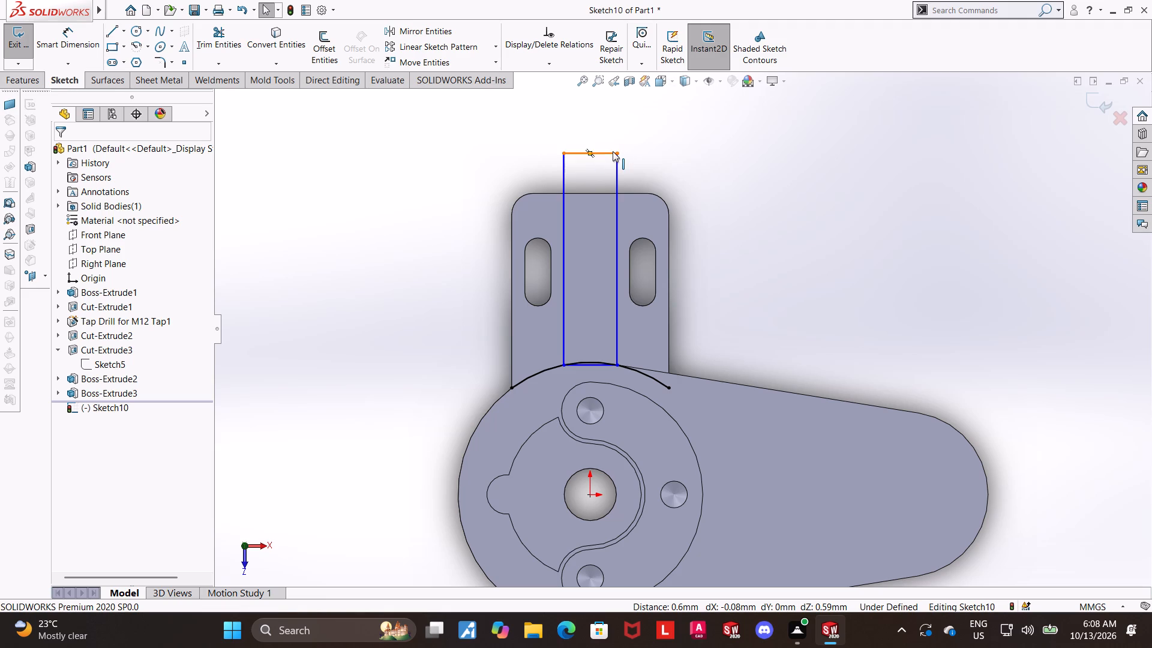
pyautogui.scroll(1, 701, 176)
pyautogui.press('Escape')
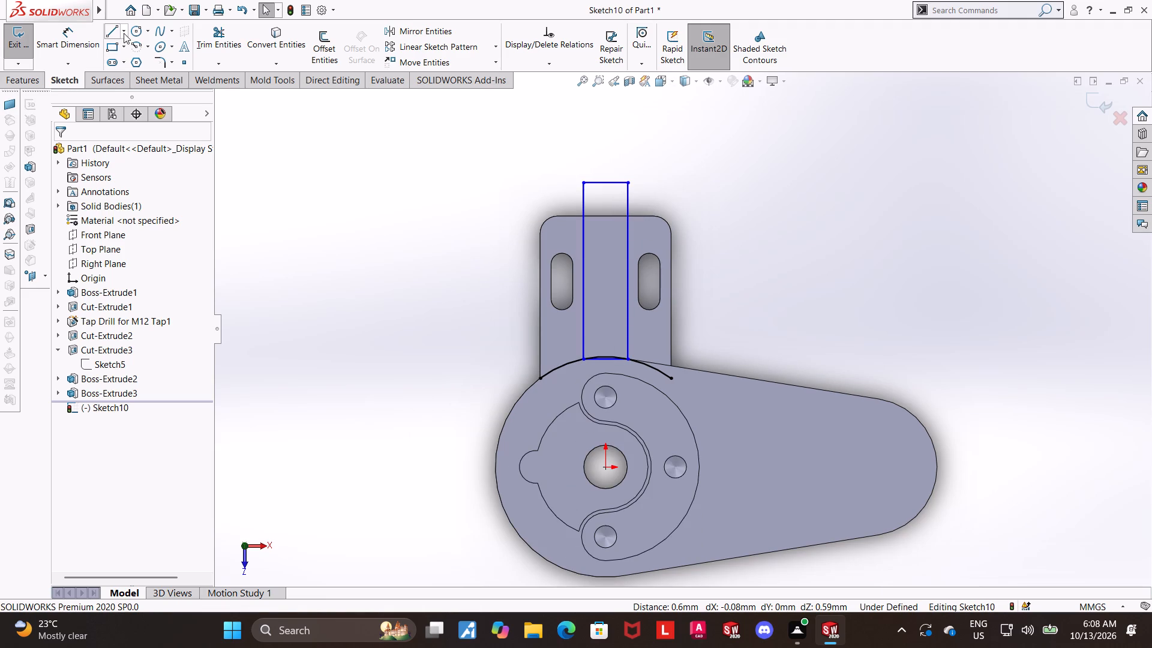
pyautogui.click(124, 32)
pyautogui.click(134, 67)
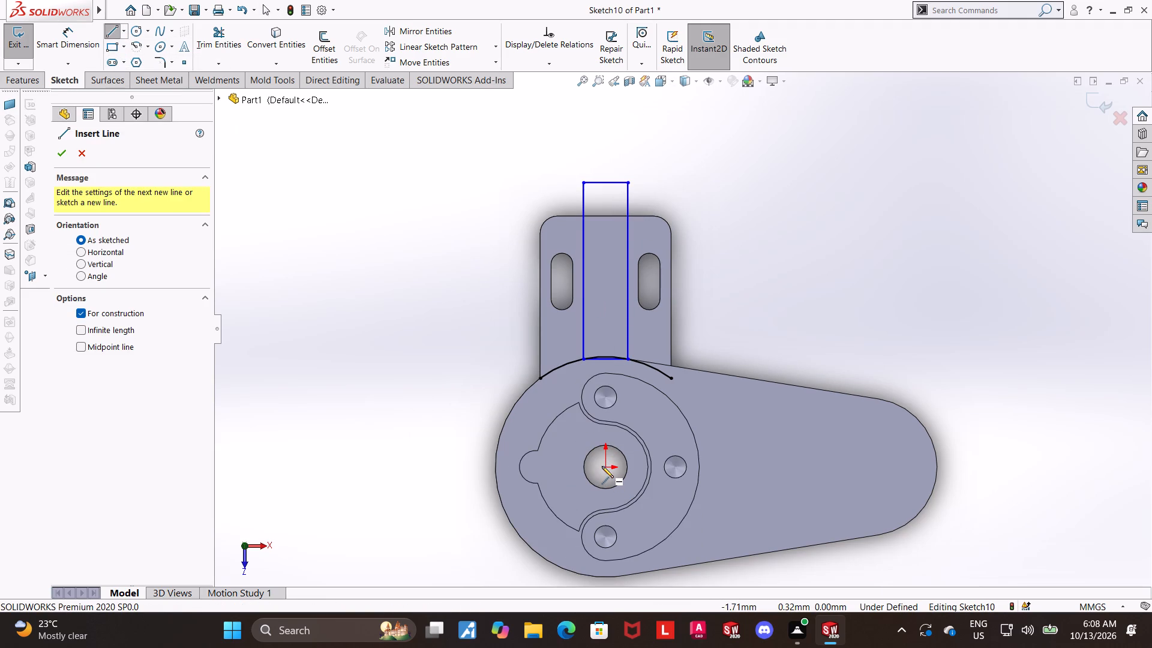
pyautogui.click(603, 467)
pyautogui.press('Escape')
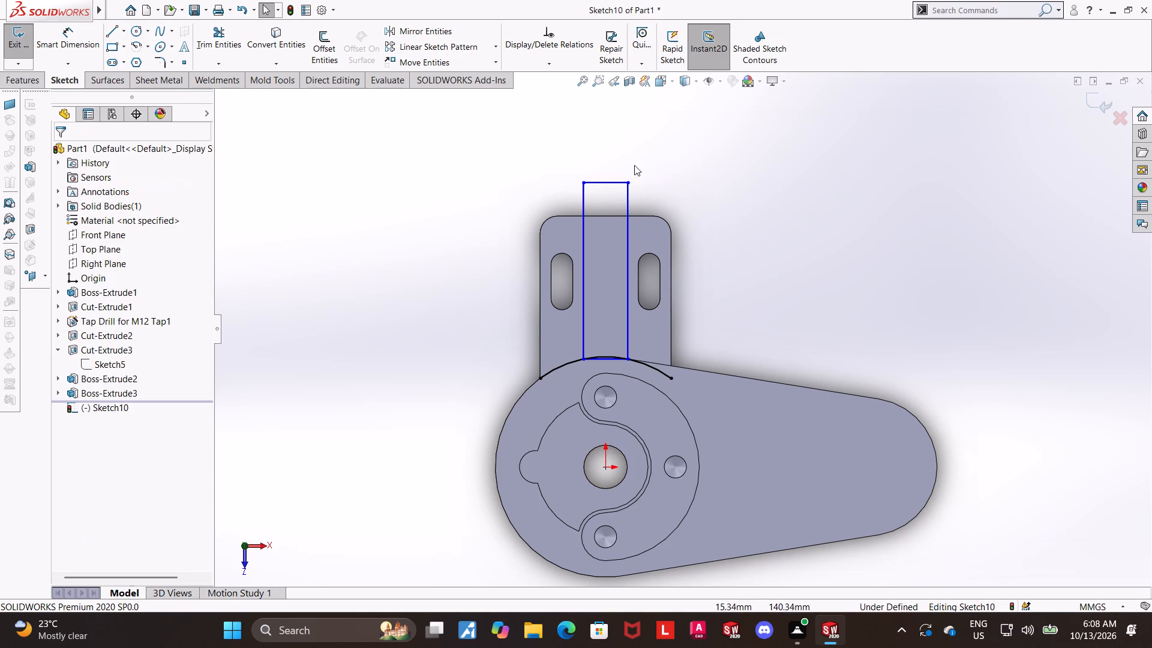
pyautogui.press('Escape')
# Align the midpoint of the rectangle's outer end line vertically with the origin.
pyautogui.click(605, 182)
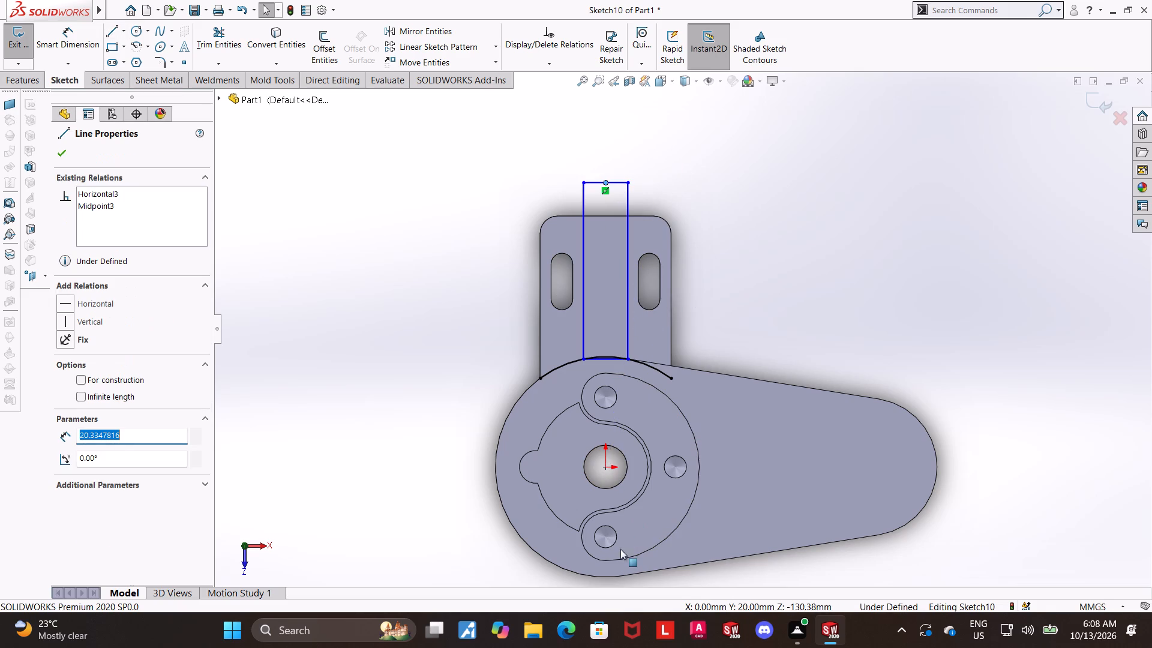
pyautogui.keyDown('ctrl'); pyautogui.click(605, 470); pyautogui.keyUp('ctrl')
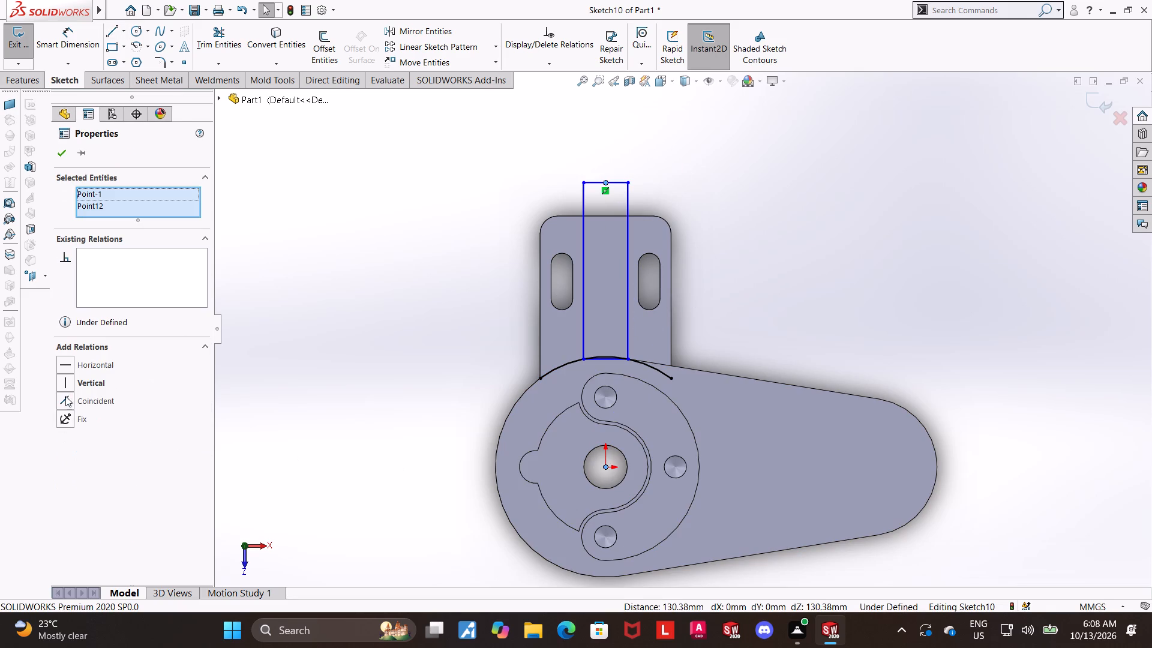
pyautogui.click(65, 380)
pyautogui.press('Escape')
# Trim both arc ends outside the rectangle and the rectangle's straight inner line, leaving the rim arc to close the profile.
pyautogui.scroll(1, 702, 348)
pyautogui.scroll(-3, 605, 311)
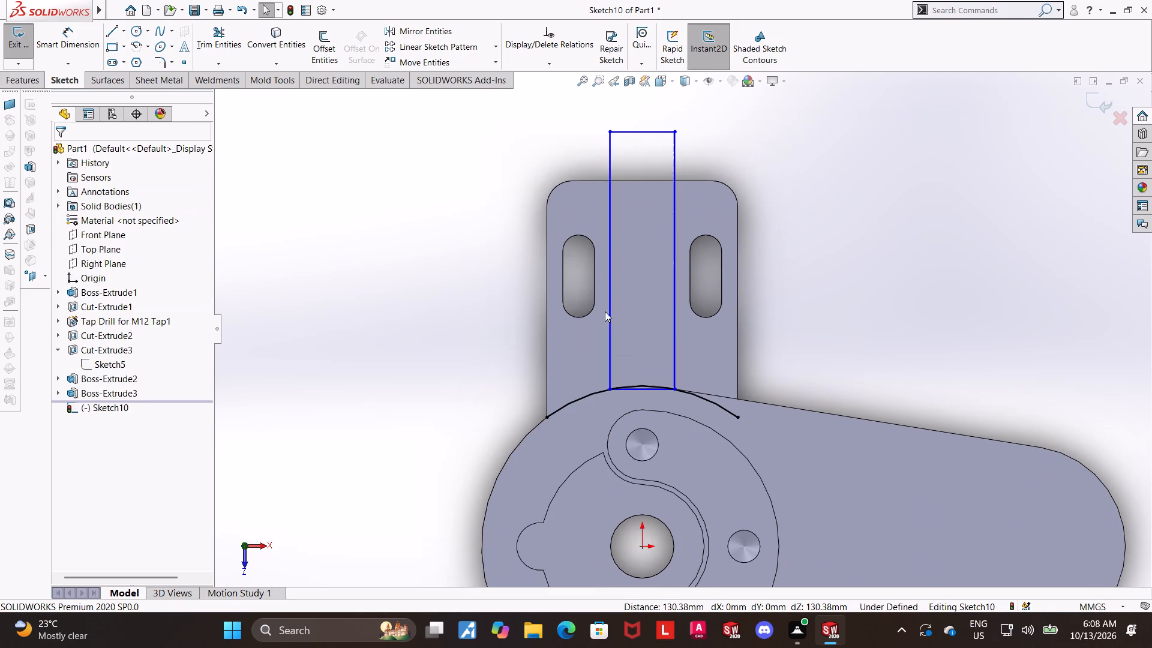
pyautogui.scroll(-1, 772, 331)
pyautogui.press('Escape')
pyautogui.click(215, 47)
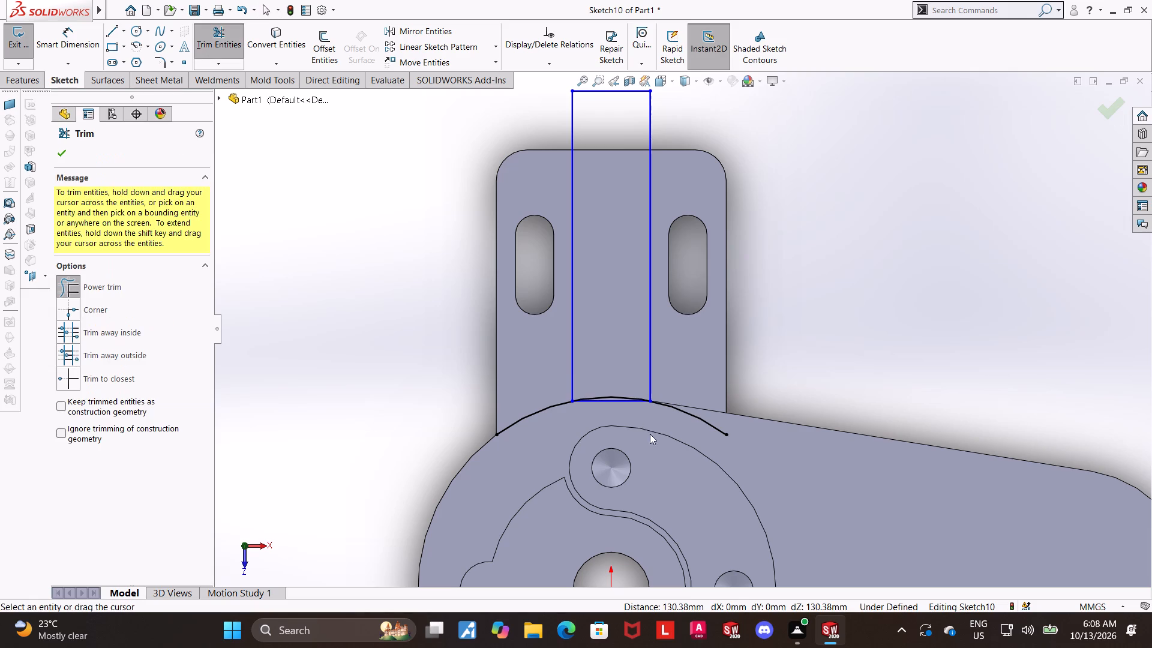
pyautogui.moveTo(666, 435); pyautogui.dragTo(758, 351)
pyautogui.moveTo(517, 445); pyautogui.dragTo(482, 373)
pyautogui.scroll(-3, 622, 418)
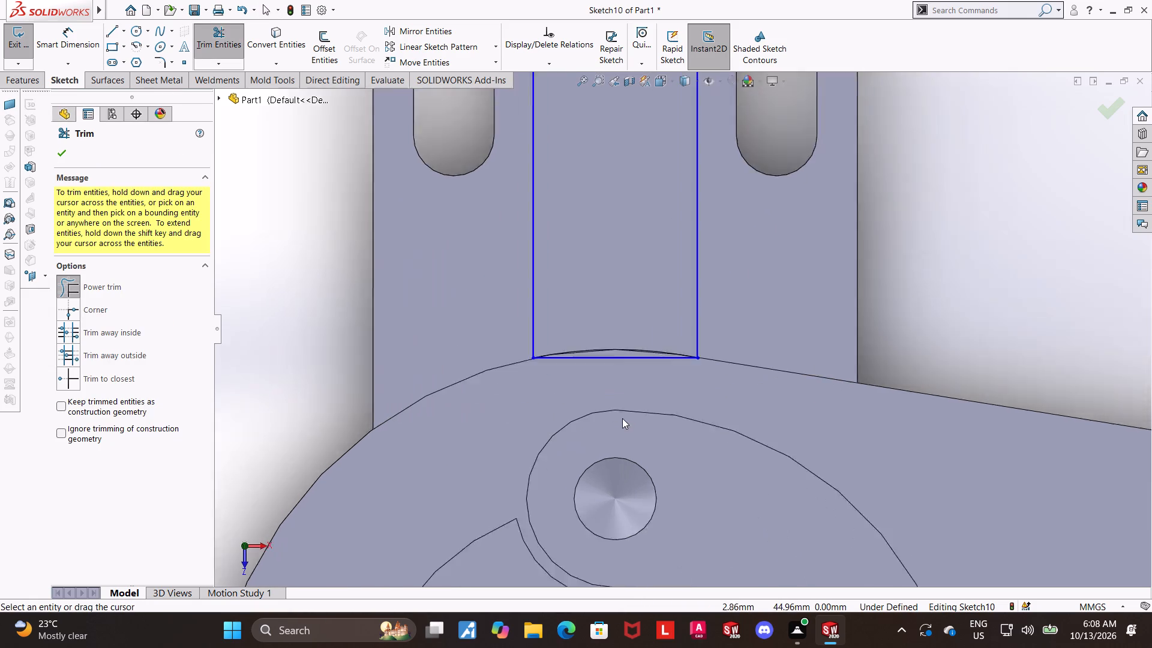
pyautogui.scroll(-2, 622, 418)
pyautogui.scroll(-3, 623, 343)
pyautogui.moveTo(619, 357); pyautogui.dragTo(615, 331)
pyautogui.click(620, 319)
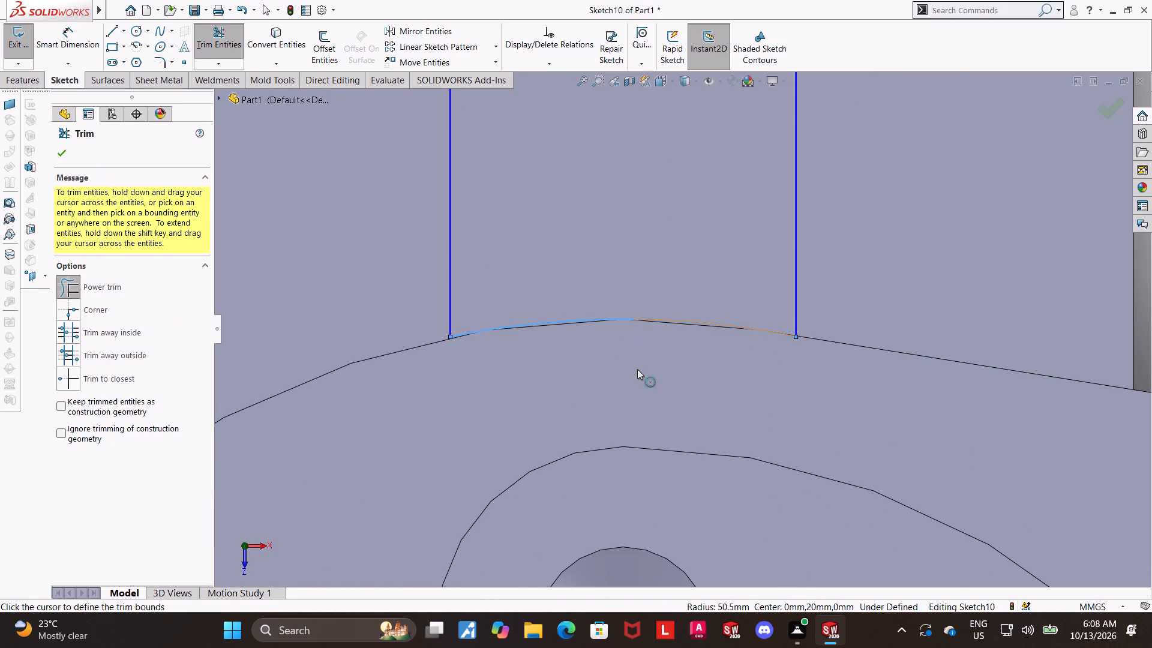
pyautogui.scroll(5, 645, 372)
pyautogui.press('Escape')
# Dimension the profile's left line 20 mm from the side extension's left edge.
pyautogui.scroll(2, 763, 311)
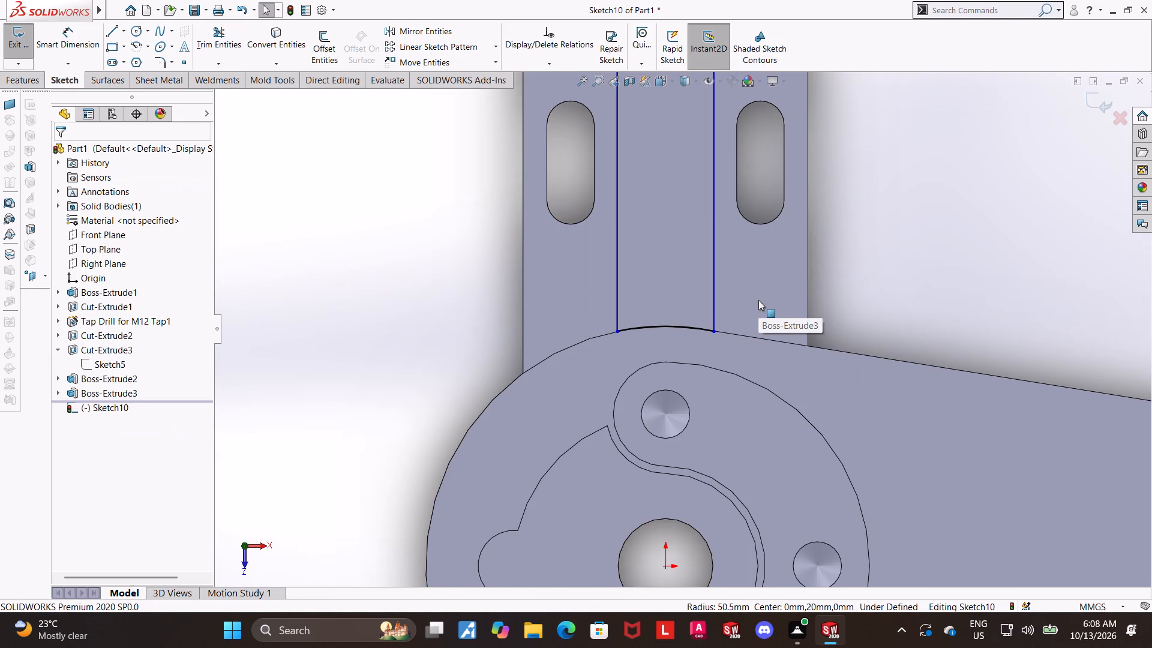
pyautogui.scroll(1, 758, 300)
pyautogui.scroll(-1, 758, 300)
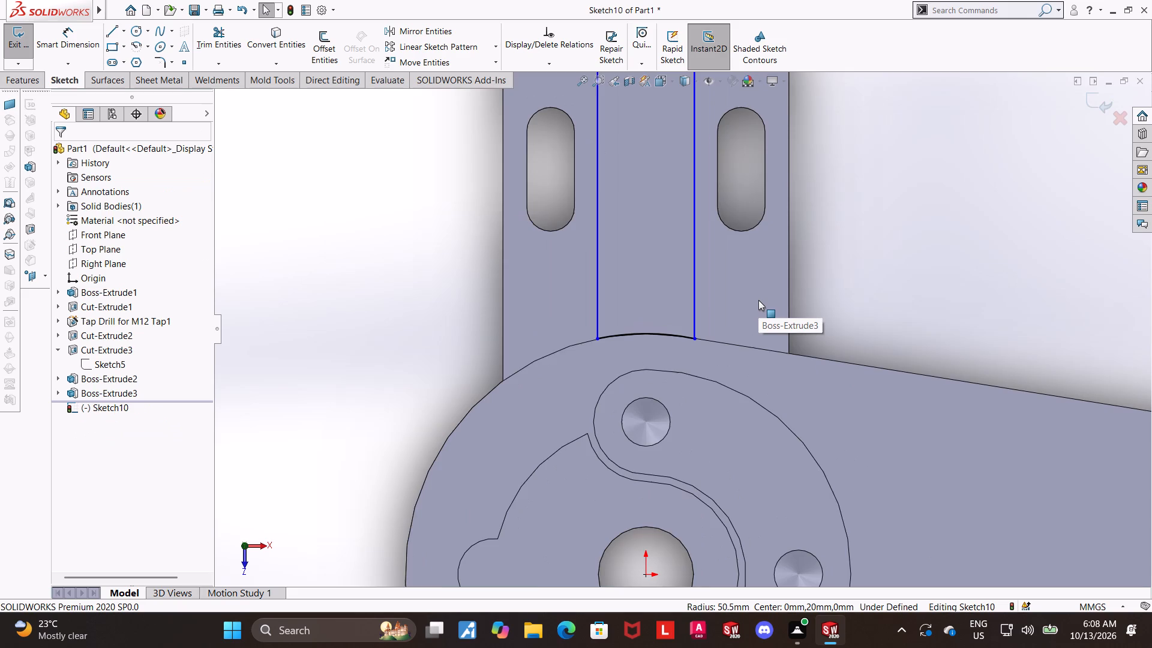
pyautogui.scroll(1, 758, 300)
pyautogui.scroll(-1, 758, 300)
pyautogui.press('Escape')
pyautogui.press('Escape')
pyautogui.scroll(3, 577, 211)
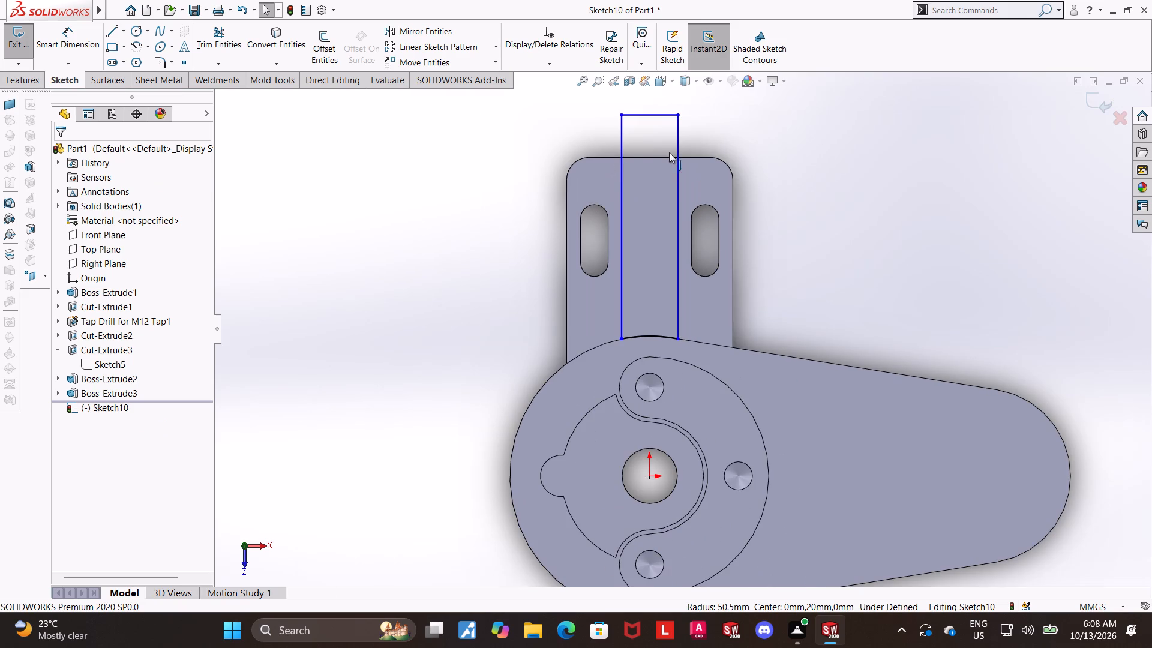
pyautogui.click(85, 37)
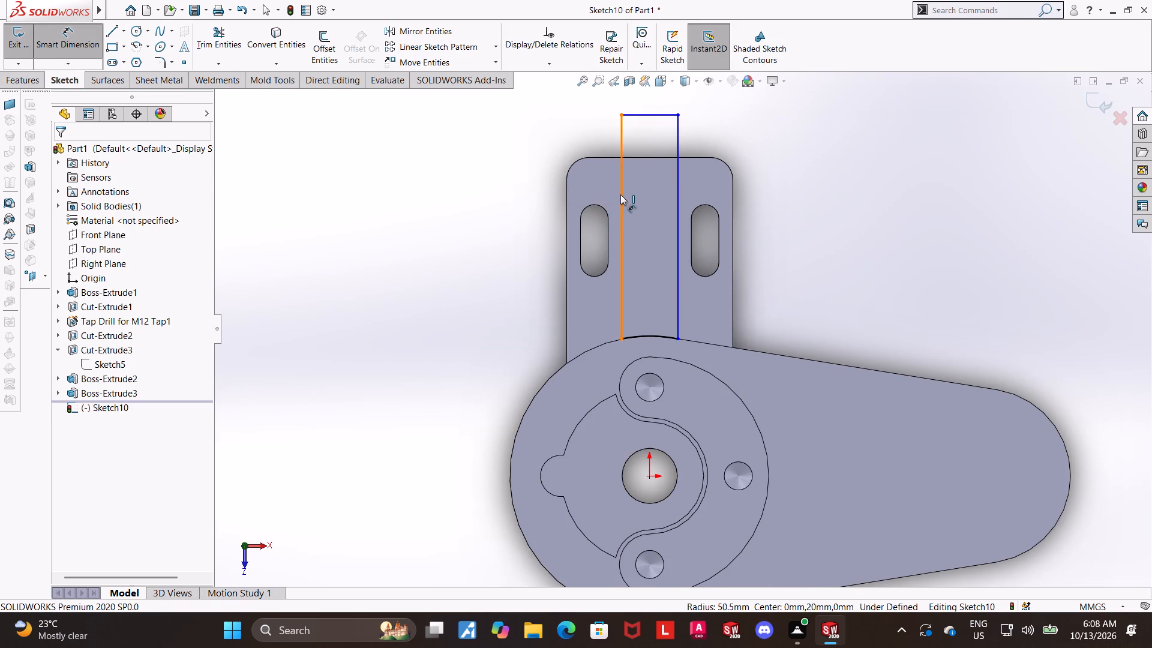
pyautogui.click(620, 194)
pyautogui.click(568, 195)
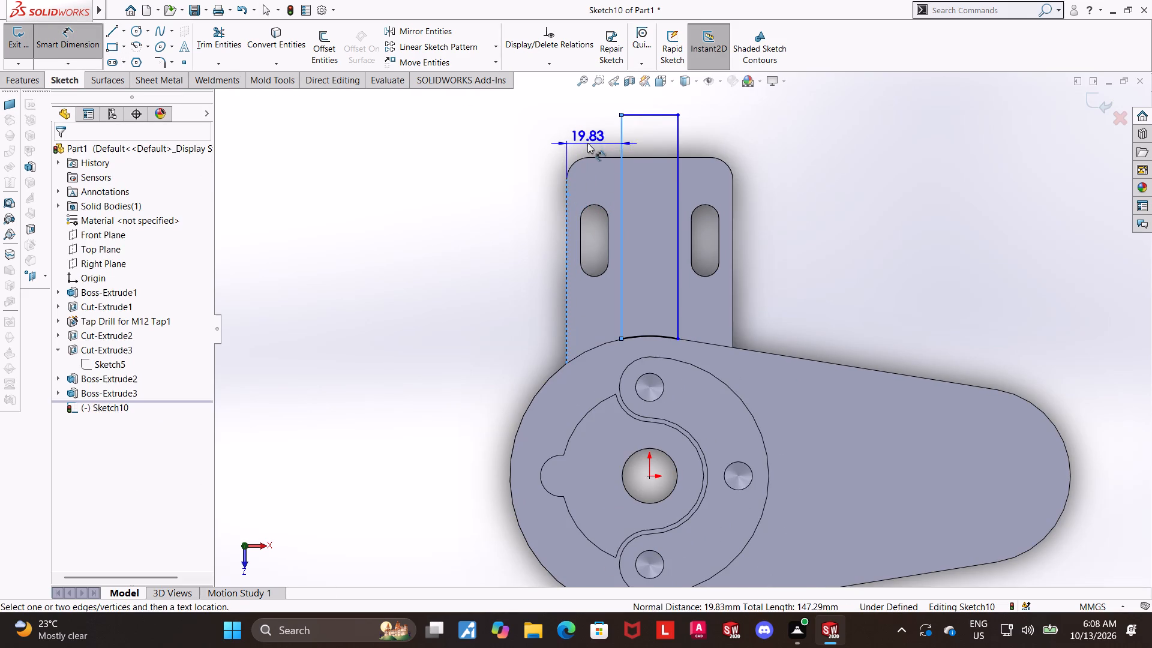
pyautogui.click(587, 143)
pyautogui.write('20')
pyautogui.press('Return')
pyautogui.press('Escape')
pyautogui.press('Escape')
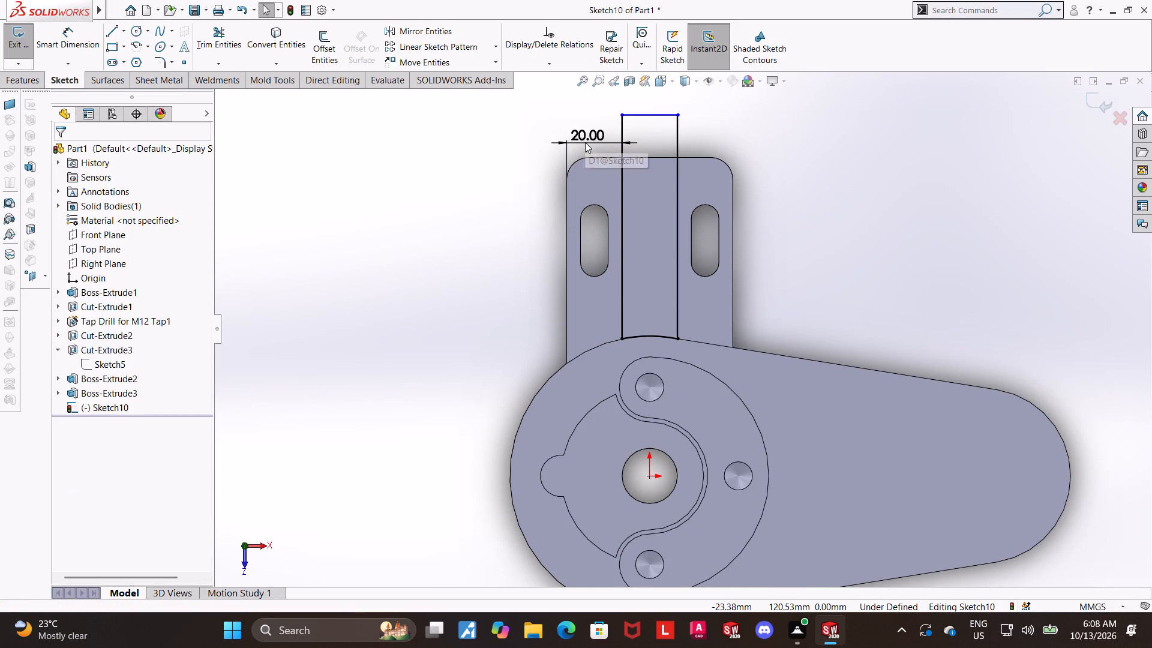
# Dimension the profile's outer end line from the origin with a value of 1156 mm.
pyautogui.scroll(1, 736, 266)
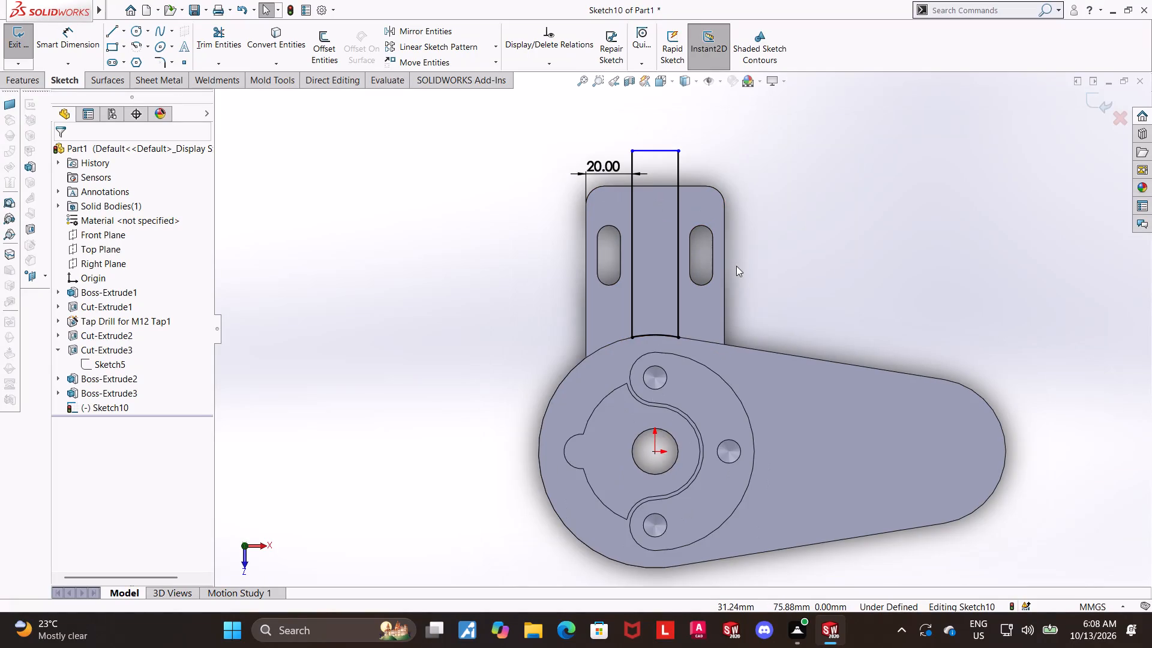
pyautogui.scroll(1, 736, 266)
pyautogui.scroll(-1, 934, 191)
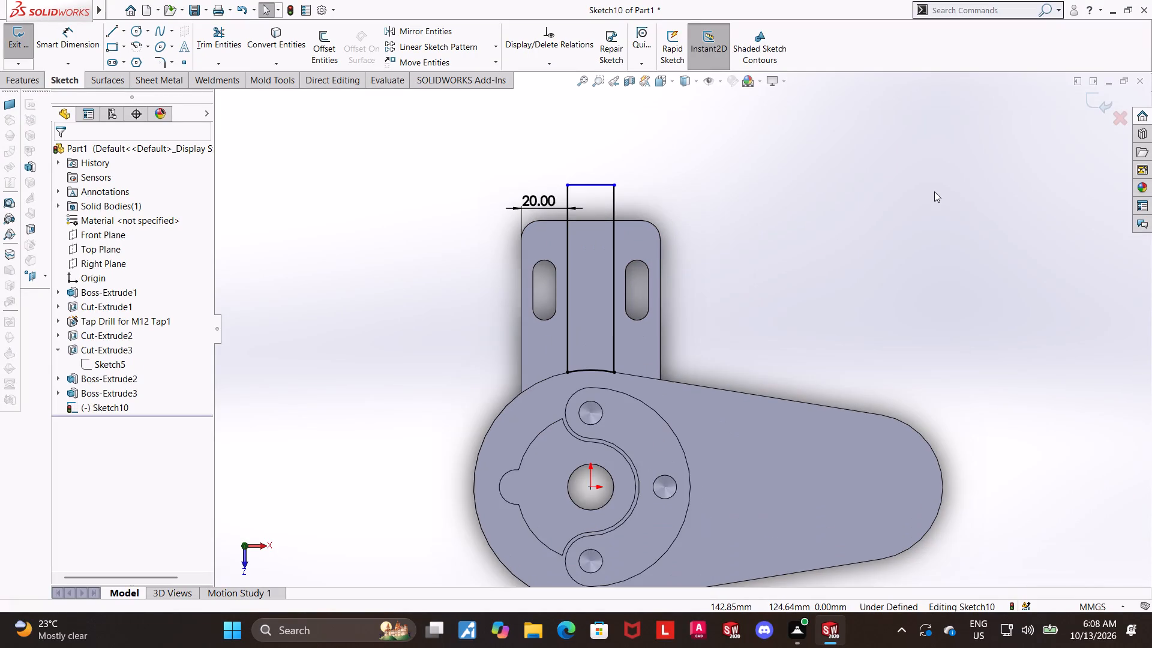
pyautogui.scroll(2, 934, 191)
pyautogui.scroll(-2, 934, 175)
pyautogui.scroll(2, 682, 312)
pyautogui.scroll(-1, 561, 492)
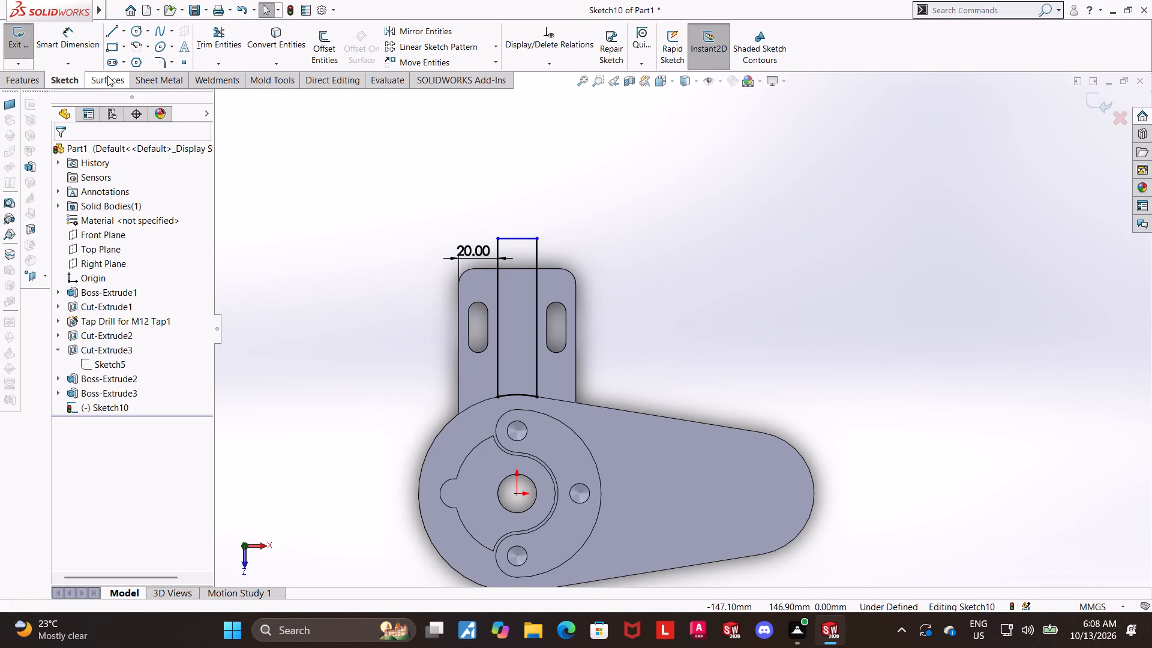
pyautogui.click(79, 31)
pyautogui.click(527, 240)
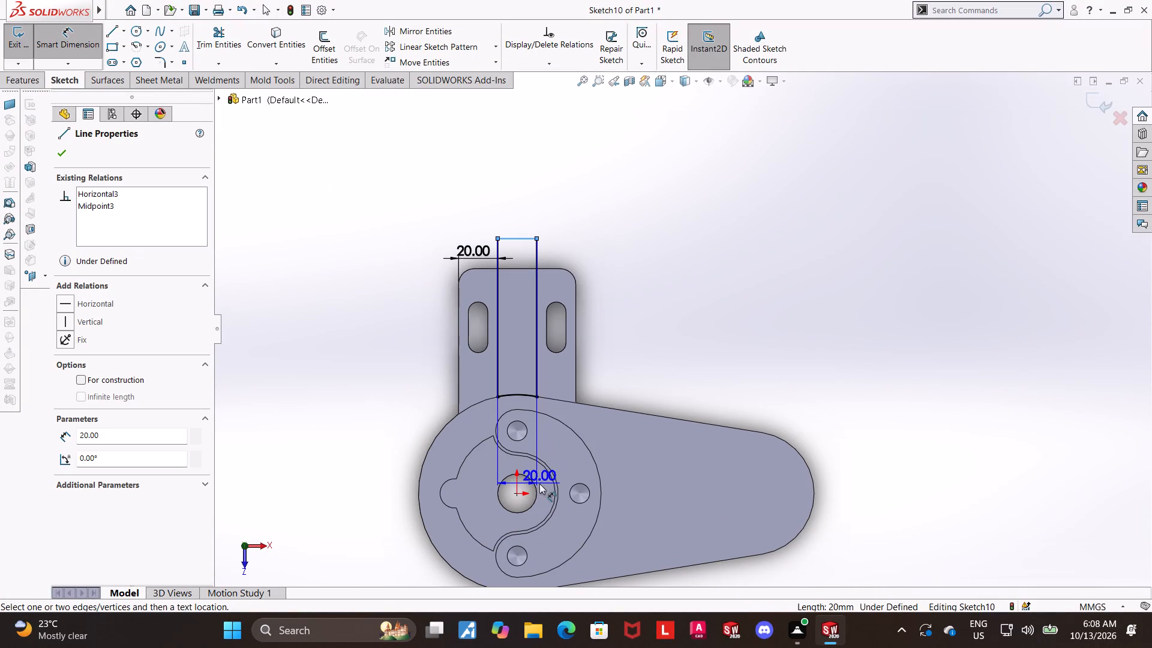
pyautogui.click(520, 497)
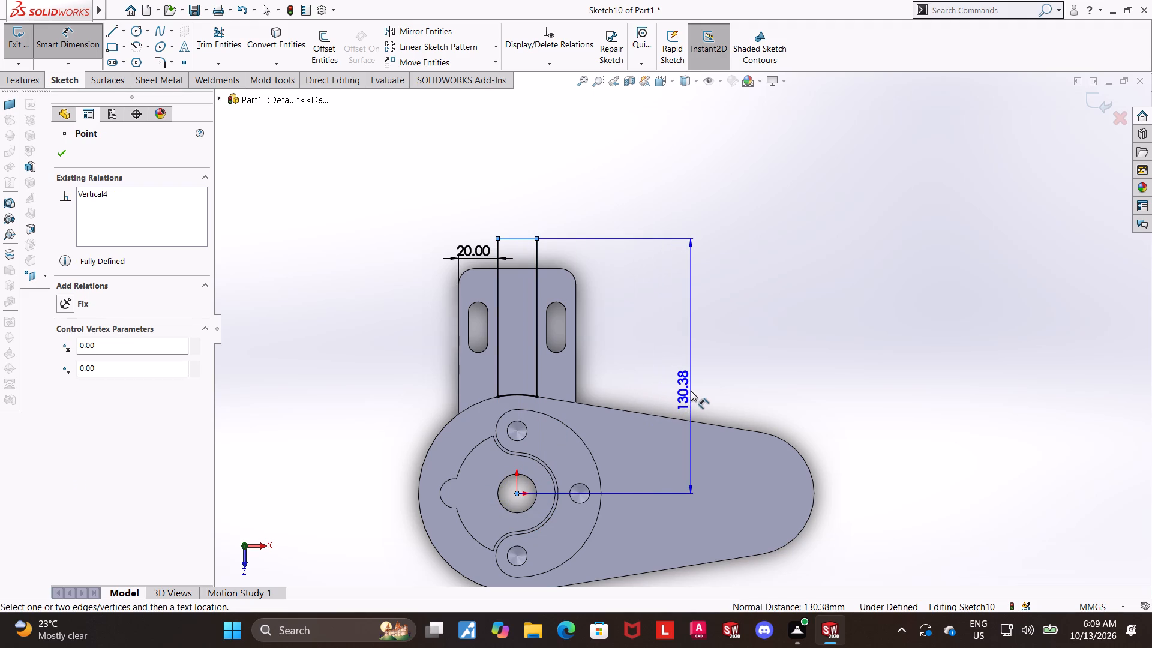
pyautogui.click(691, 391)
pyautogui.write('1156')
pyautogui.press('Return')
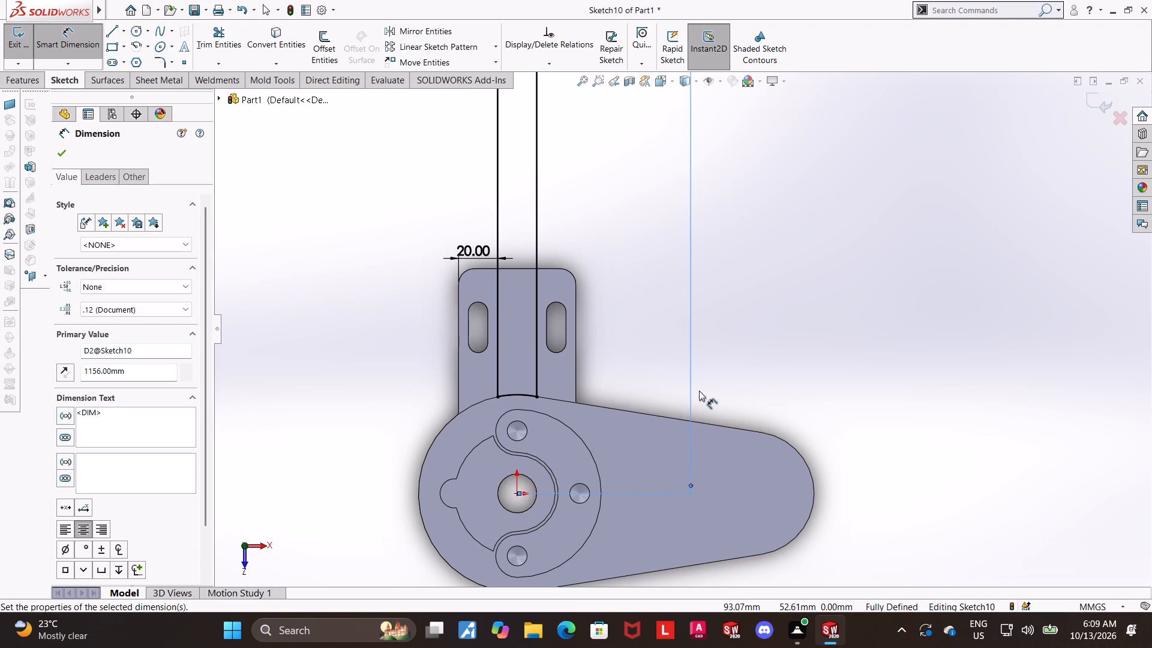
# Undo the 1156 mm value and set the outer end line's distance from the origin to 115 mm.
pyautogui.press('BackSpace')
pyautogui.hotkey('ctrl', 'z')
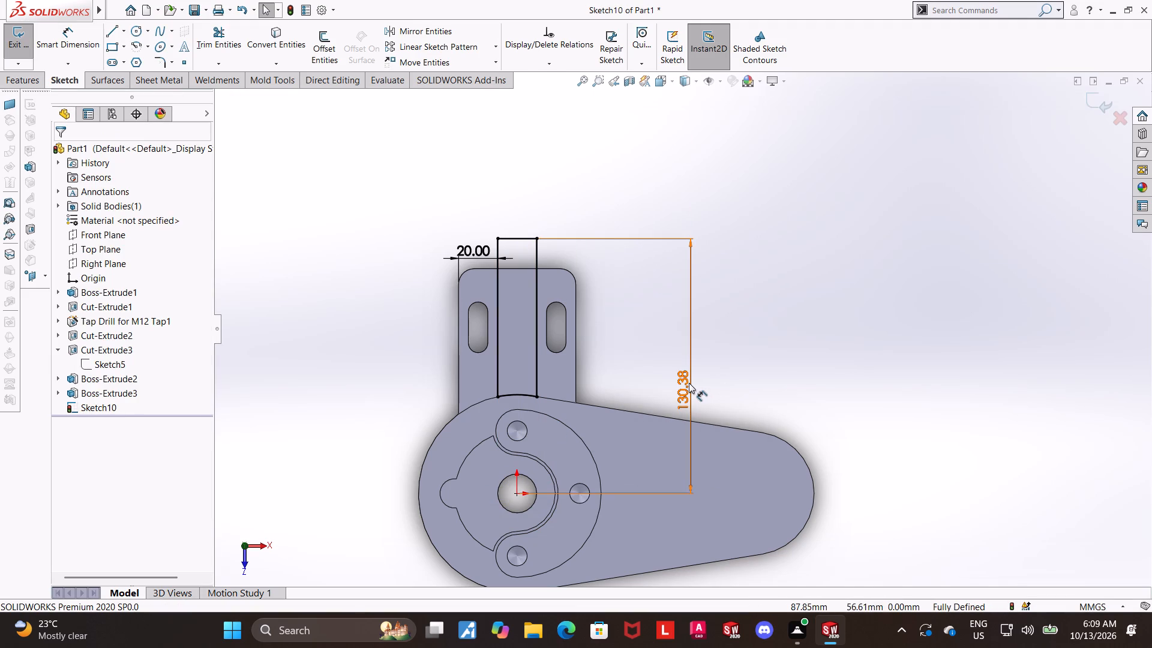
pyautogui.doubleClick(689, 383)
pyautogui.moveTo(710, 383); pyautogui.dragTo(562, 367)
pyautogui.write('115')
pyautogui.press('Return')
pyautogui.press('Escape')
pyautogui.press('Escape')
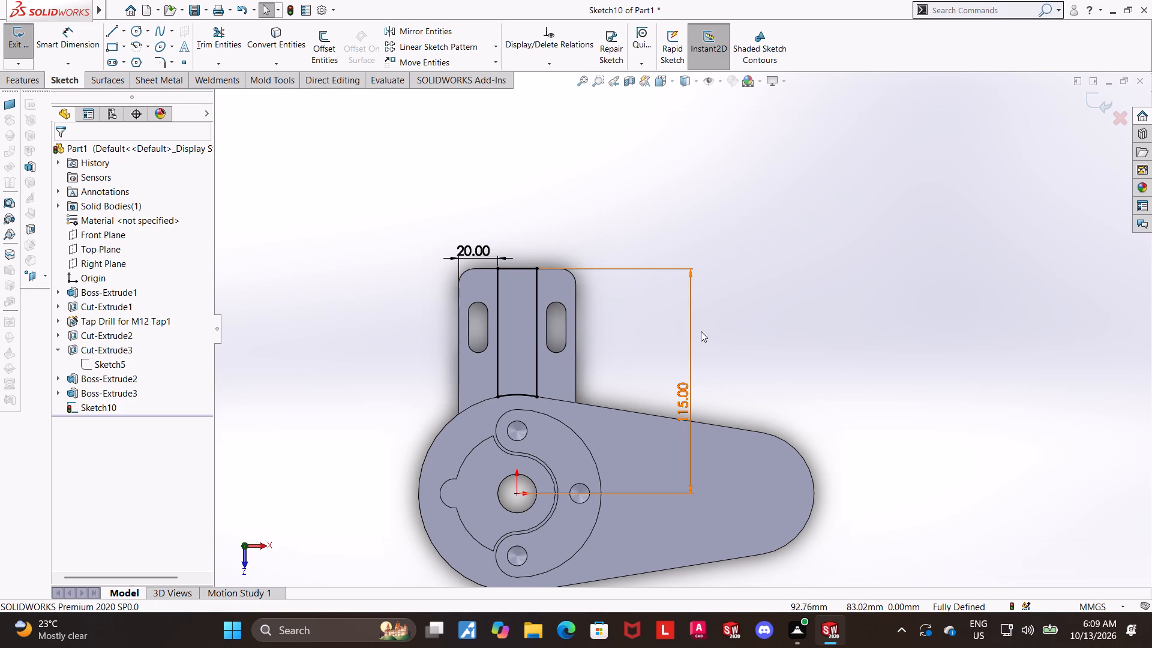
# Measure the distance from the profile's right line to the side extension's right edge.
pyautogui.scroll(1, 773, 369)
pyautogui.scroll(-2, 529, 340)
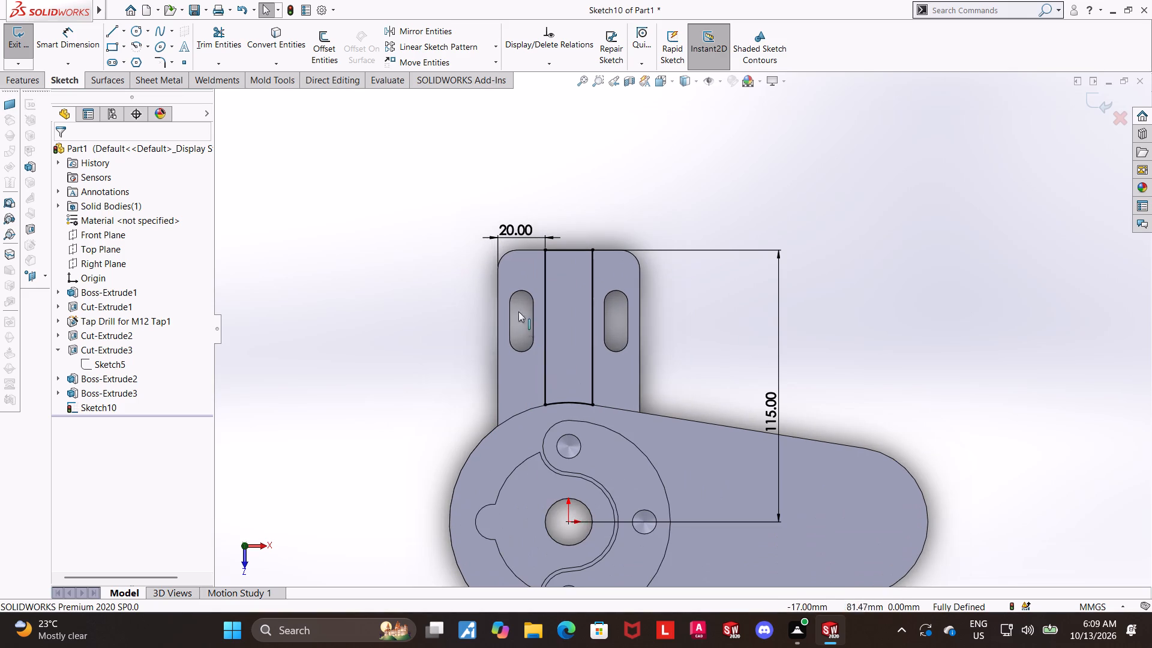
pyautogui.press('Escape')
pyautogui.press('Escape')
pyautogui.click(64, 34)
pyautogui.click(593, 276)
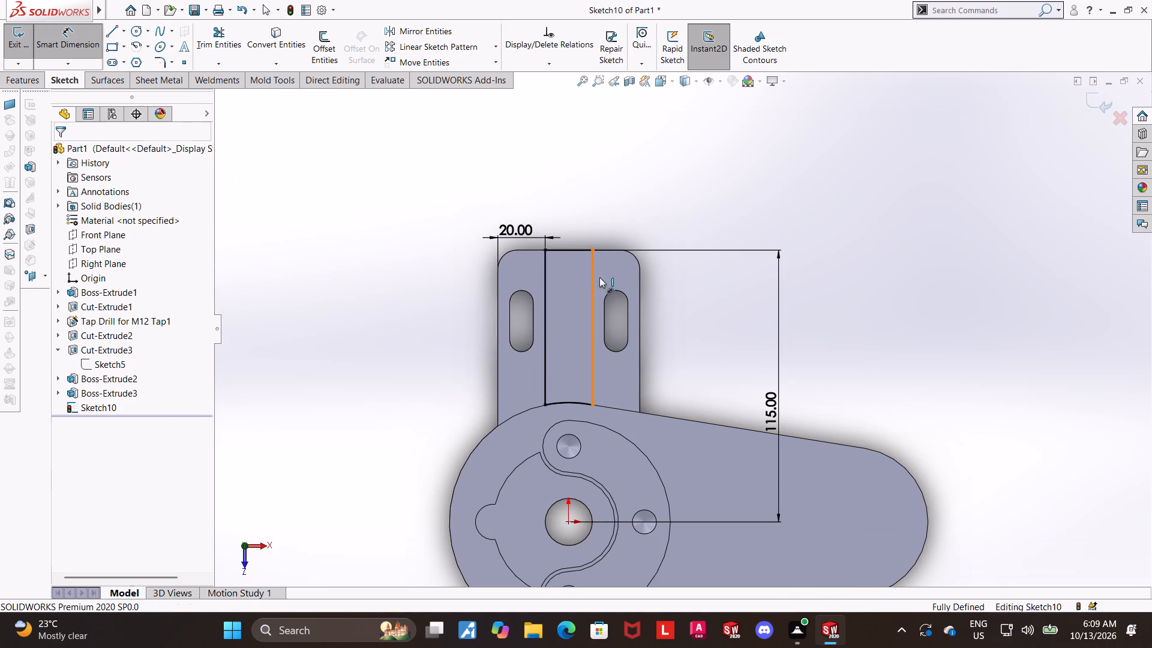
pyautogui.click(641, 289)
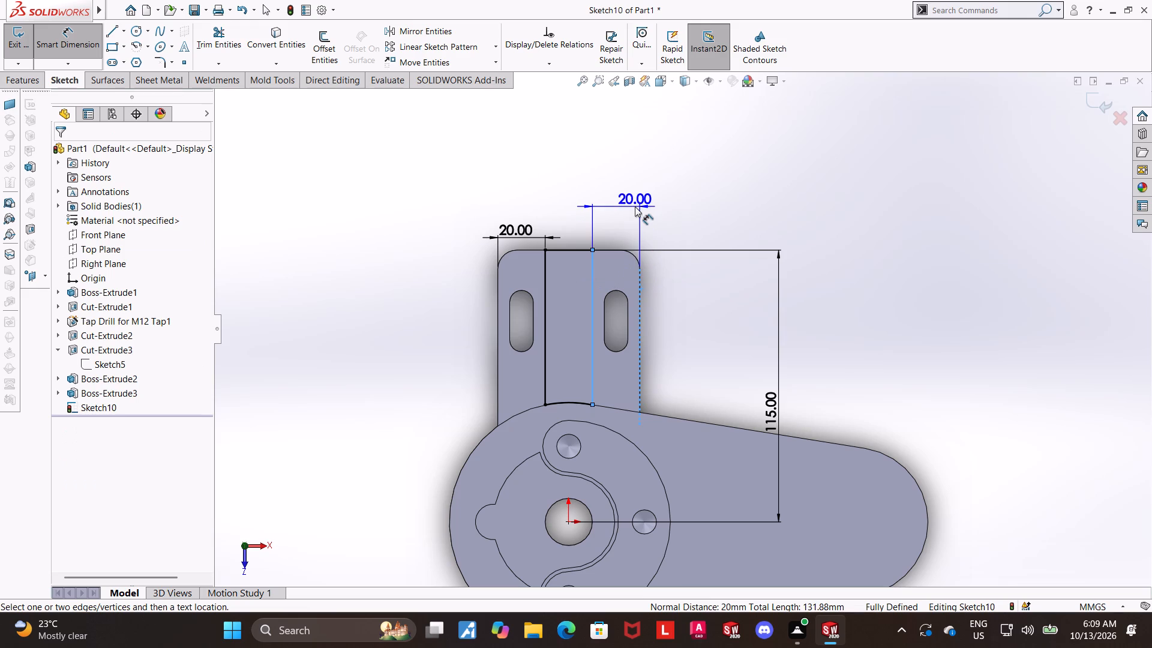
pyautogui.press('Escape')
pyautogui.press('Escape')
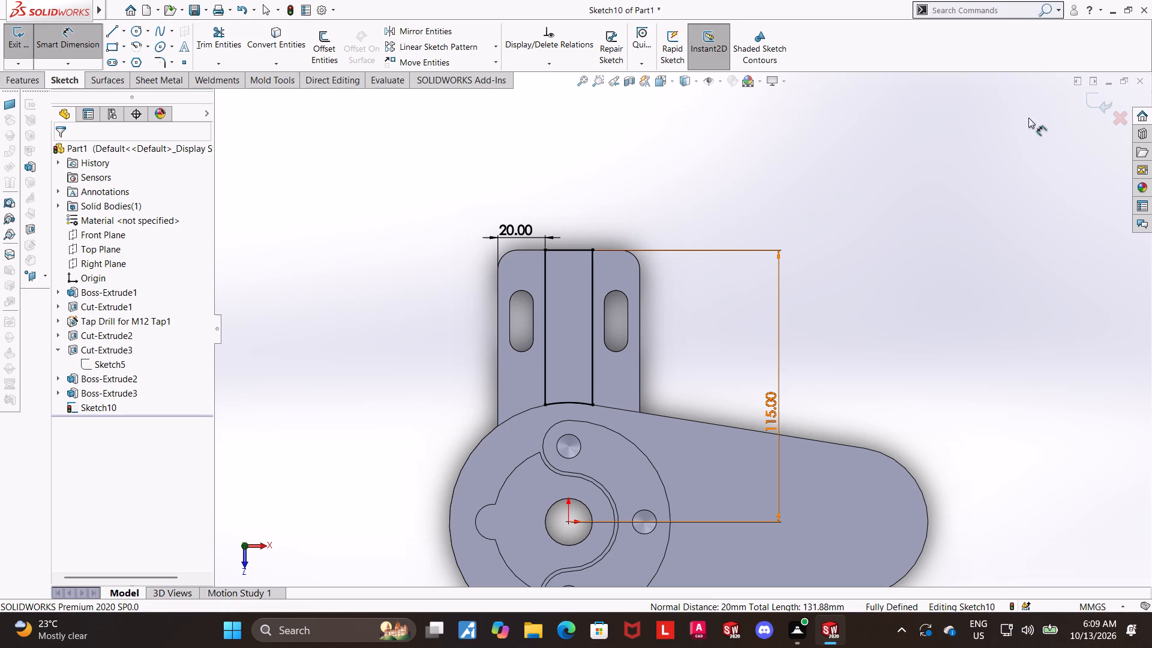
# Close the sketch and extrude the narrow rim-bounded profile 15 mm upward from the slotted side extension, merged with the body.
pyautogui.click(1088, 99)
pyautogui.moveTo(803, 433); pyautogui.dragTo(821, 220, button='middle')
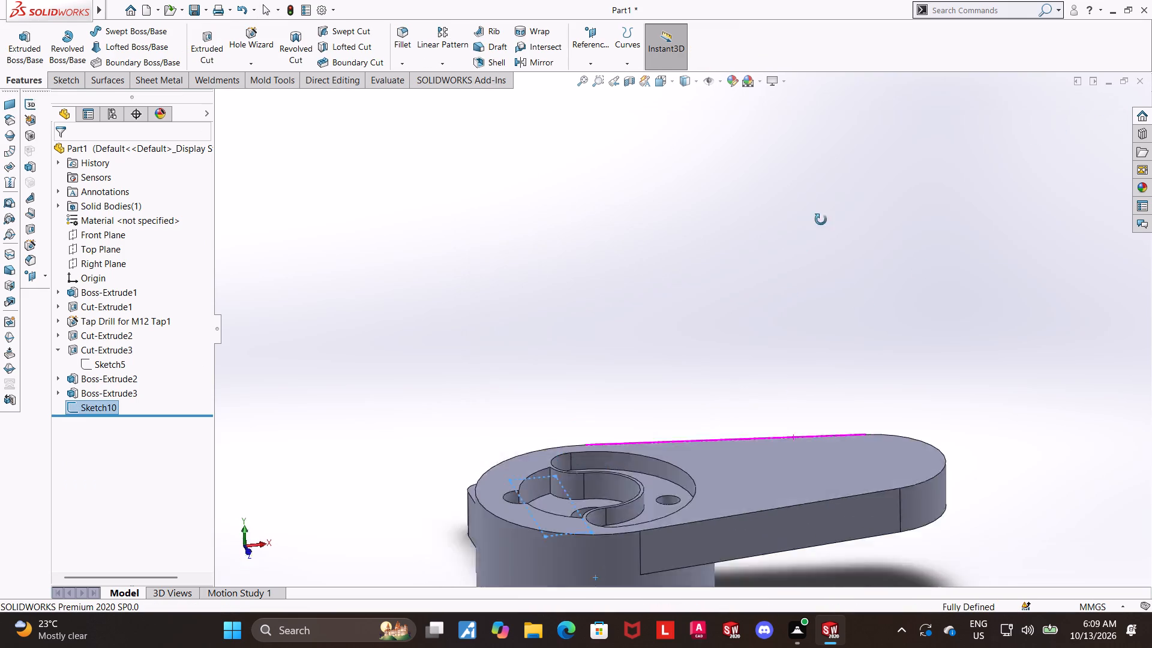
pyautogui.moveTo(821, 220); pyautogui.dragTo(892, 236, button='middle')
pyautogui.scroll(5, 826, 418)
pyautogui.scroll(-3, 808, 425)
pyautogui.press('Escape')
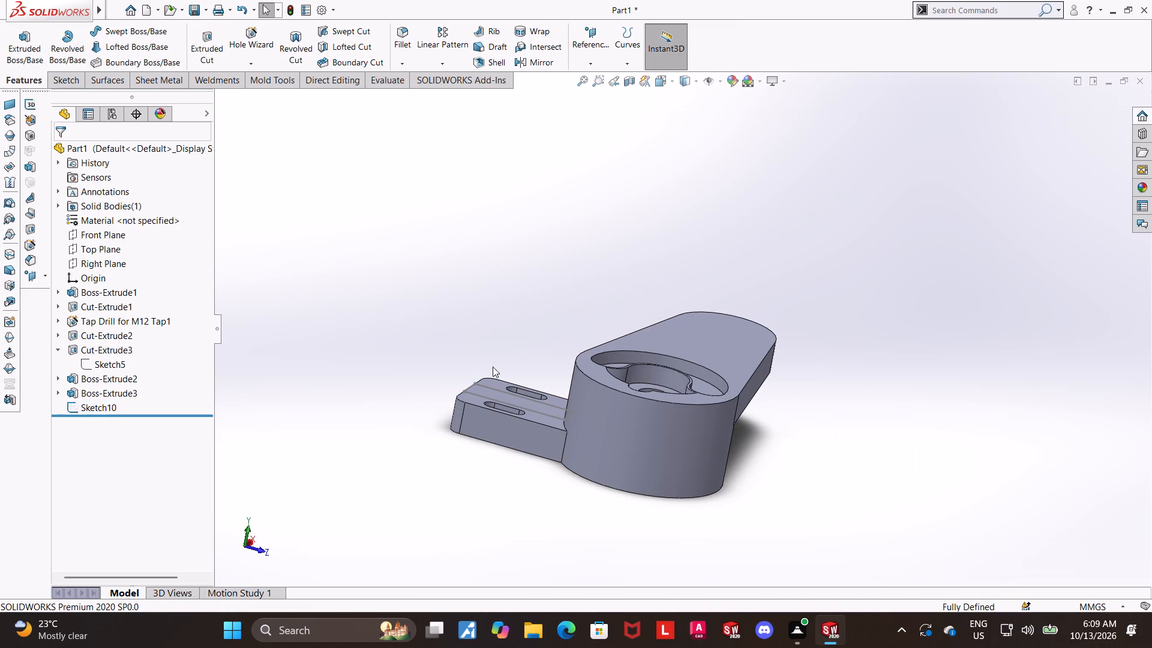
pyautogui.click(76, 407)
pyautogui.click(16, 53)
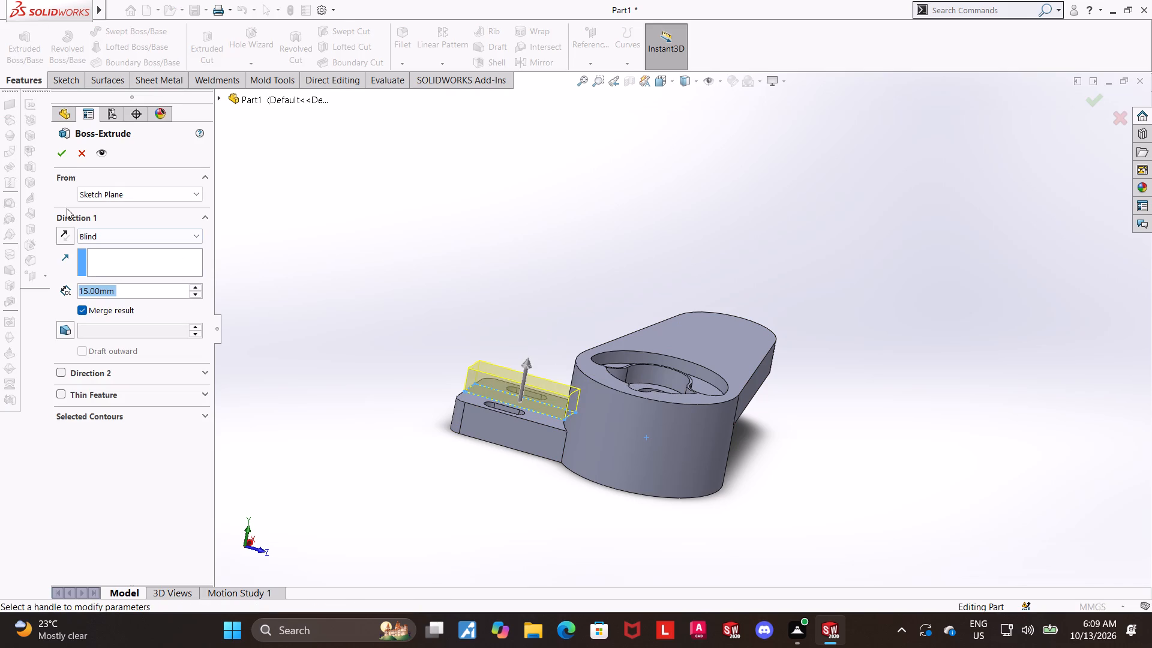
pyautogui.click(63, 158)
pyautogui.click(483, 490)
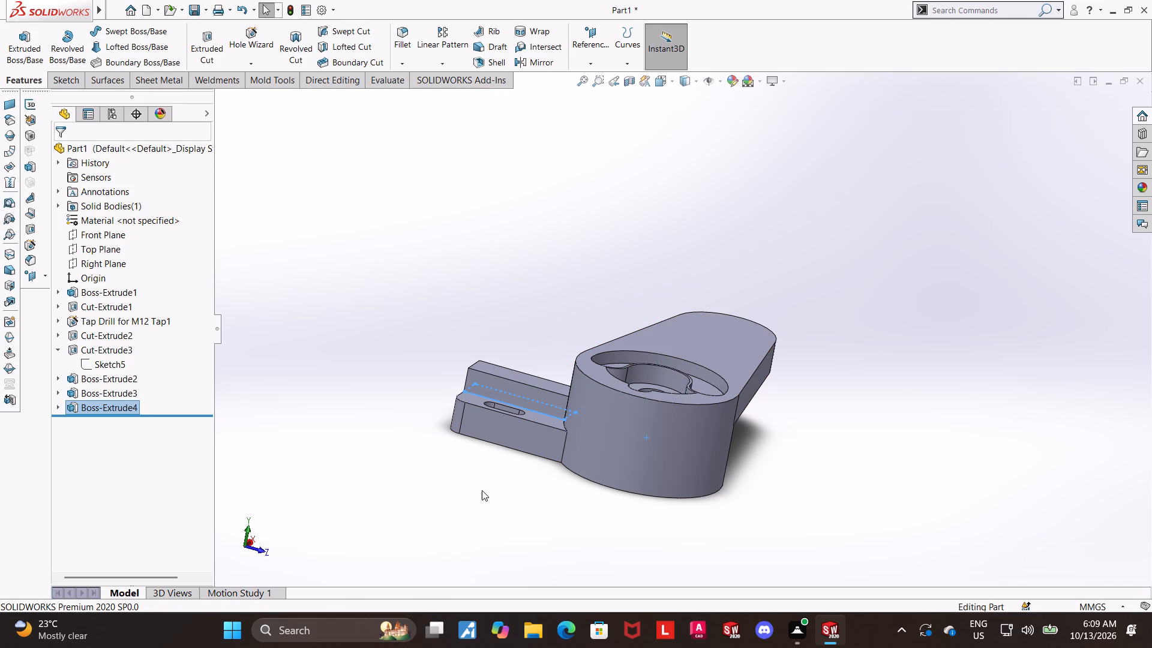
# Examine the new block between the slots and its height relative to the extension and cylinder.
pyautogui.moveTo(449, 447); pyautogui.dragTo(473, 462, button='middle')
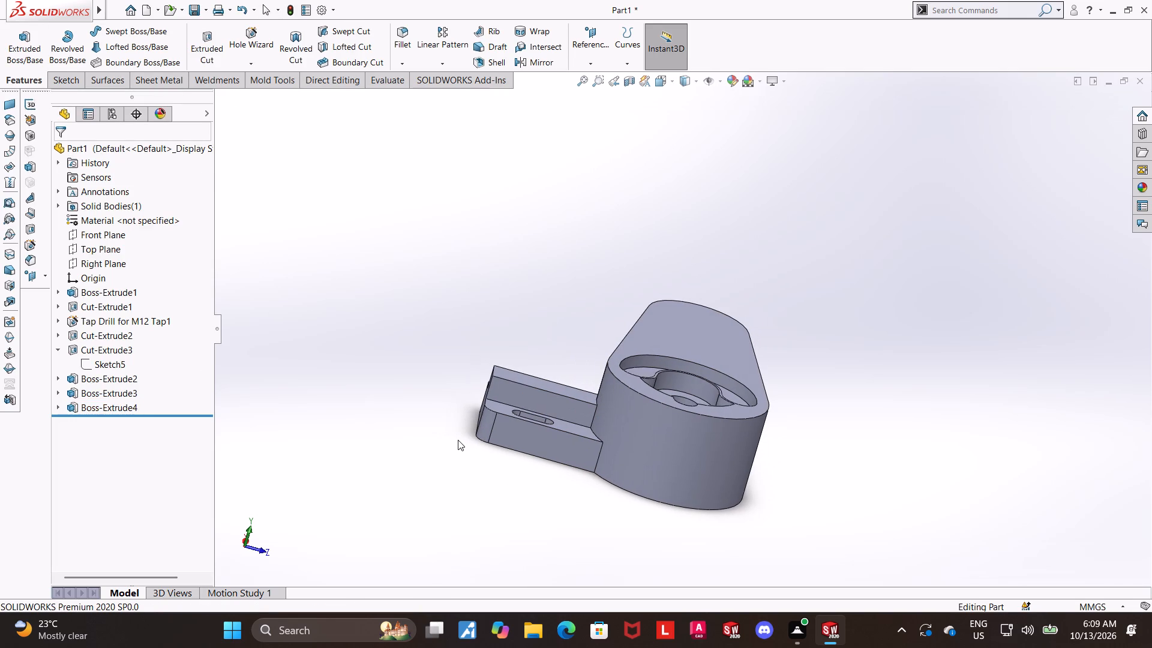
pyautogui.scroll(2, 493, 424)
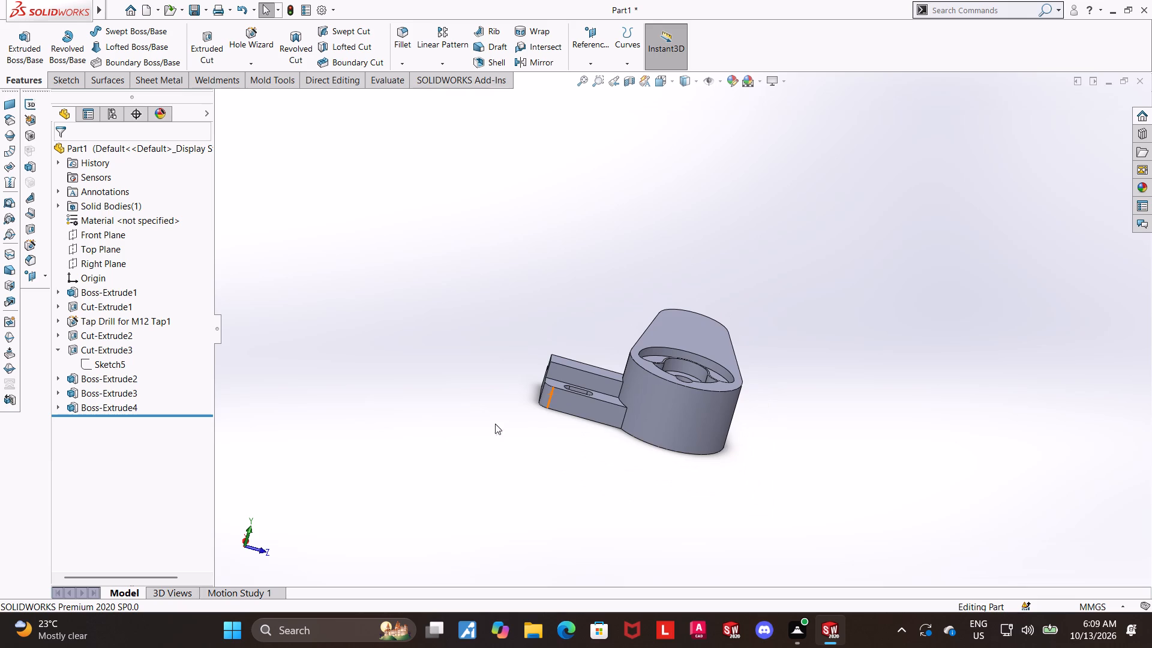
pyautogui.scroll(-2, 649, 288)
pyautogui.moveTo(668, 368); pyautogui.dragTo(674, 325, button='middle')
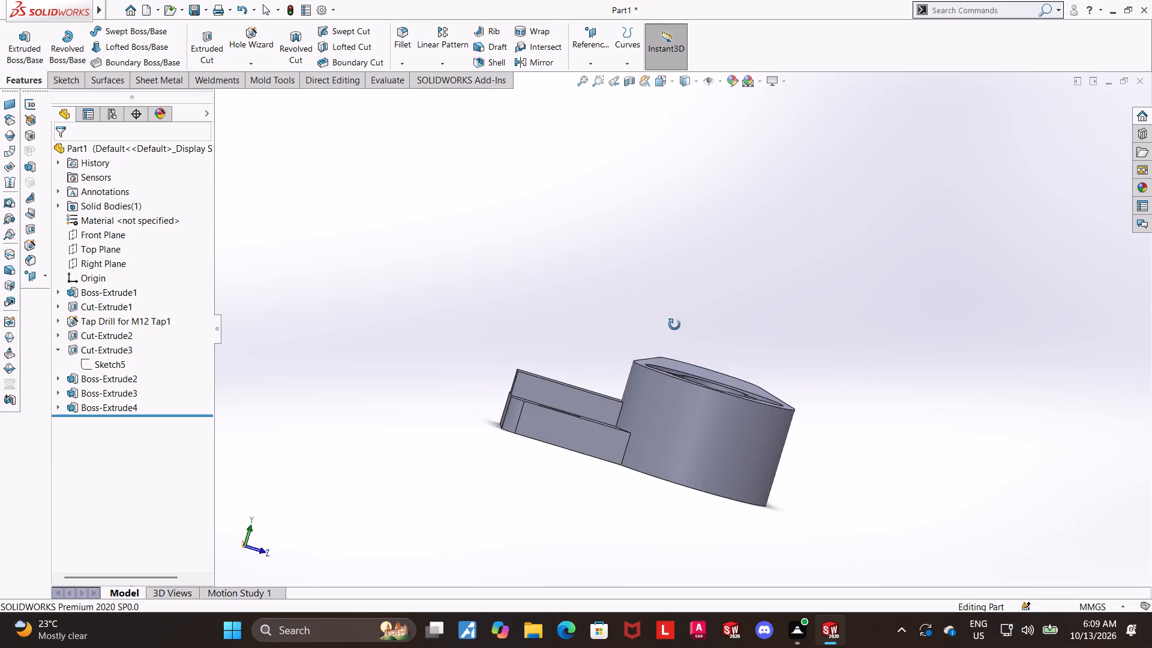
pyautogui.moveTo(674, 325); pyautogui.dragTo(683, 362, button='middle')
pyautogui.scroll(-1, 679, 378)
pyautogui.moveTo(627, 383); pyautogui.dragTo(624, 367, button='middle')
pyautogui.scroll(1, 627, 383)
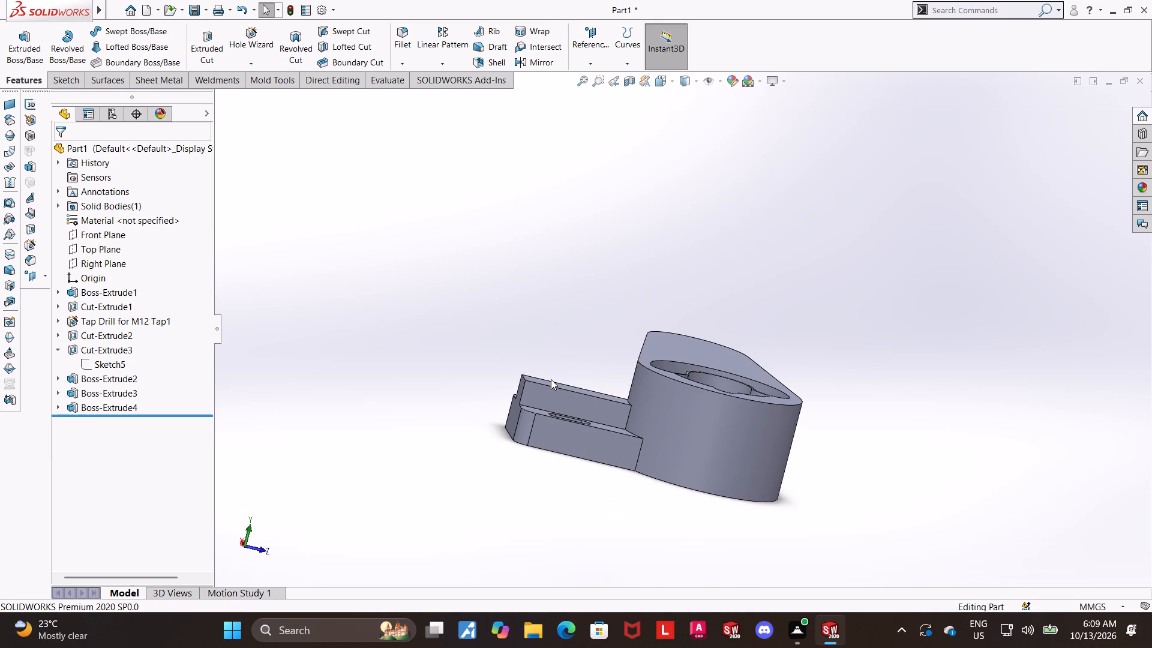
pyautogui.scroll(1, 551, 379)
pyautogui.middleClick(507, 371)
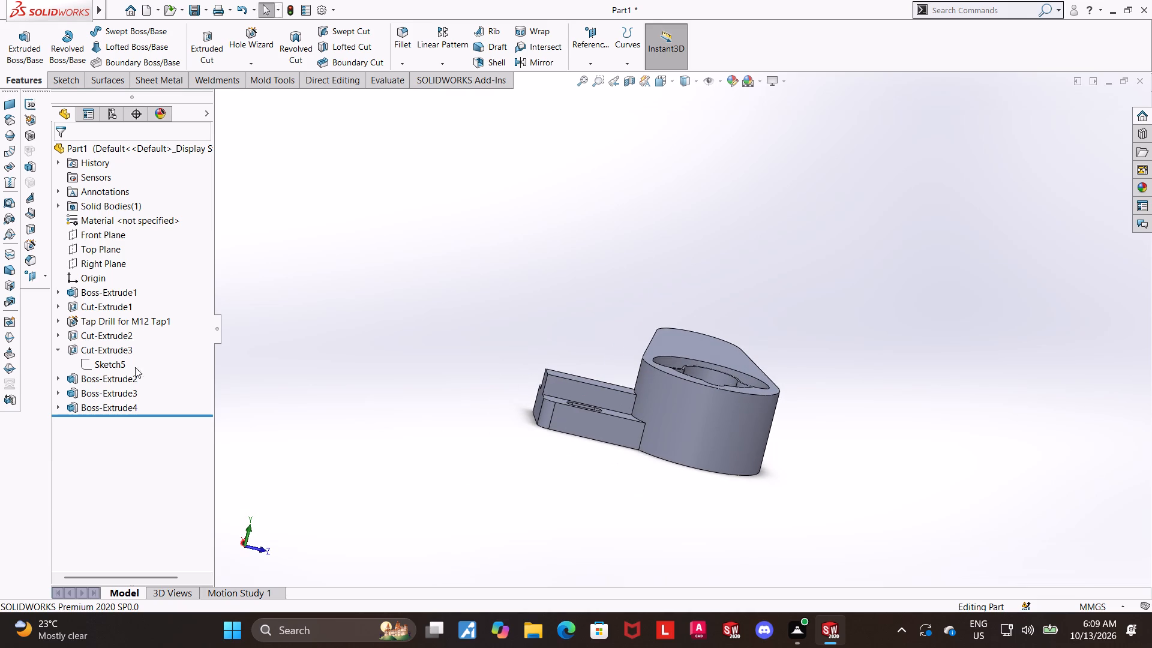
# Set the extrusion depth of the block between the slots to 60-35, giving 25 mm.
pyautogui.click(73, 404)
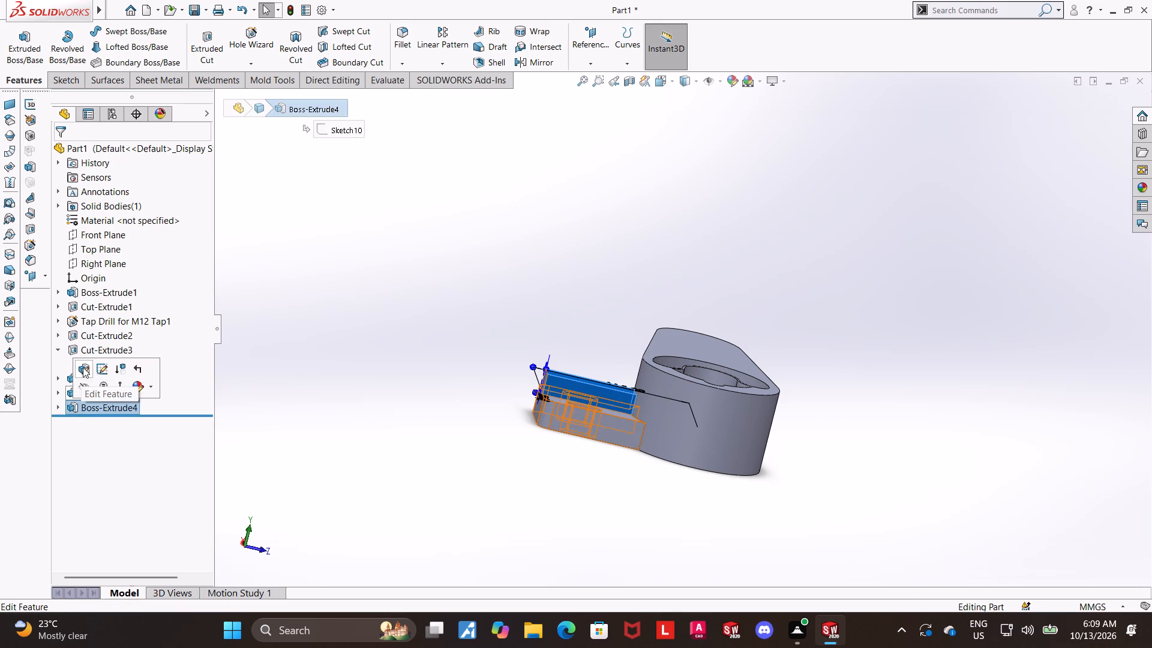
pyautogui.click(83, 367)
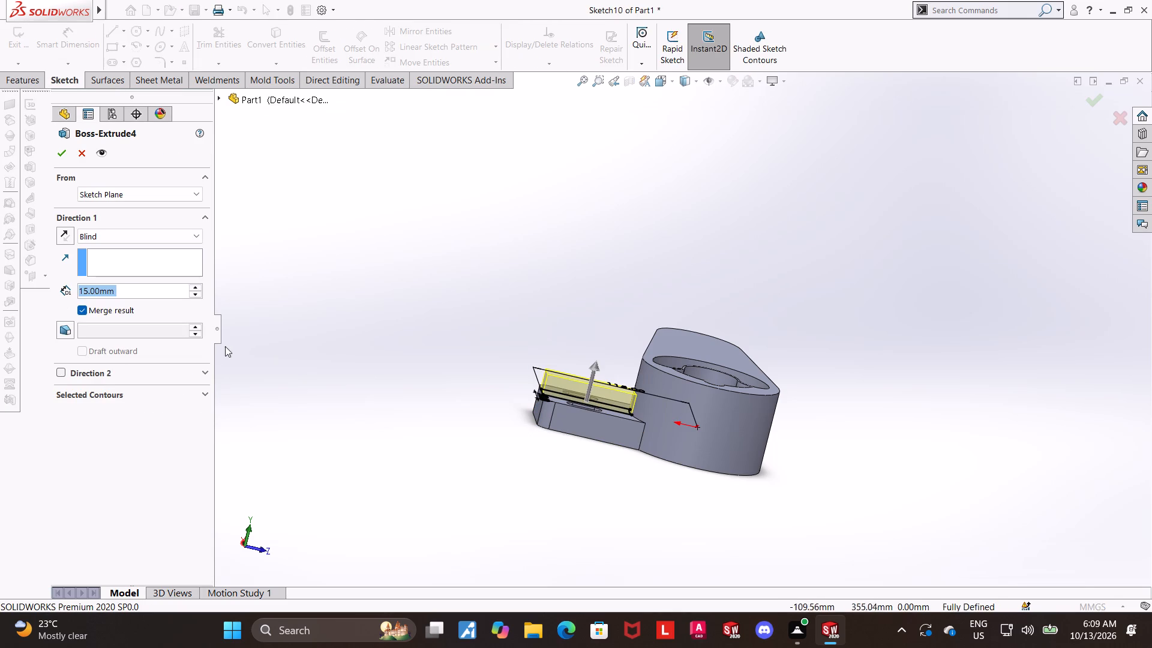
pyautogui.write('60')
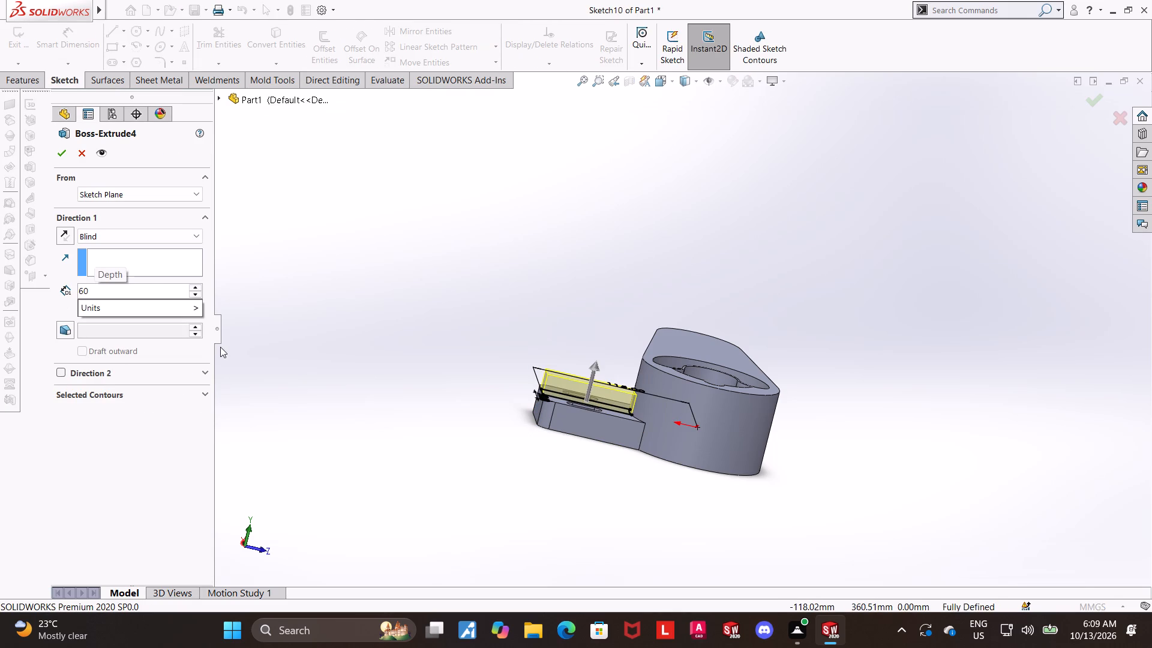
pyautogui.write('-1')
pyautogui.press('5')
pyautogui.hotkey('shift', '+')
pyautogui.press('BackSpace')
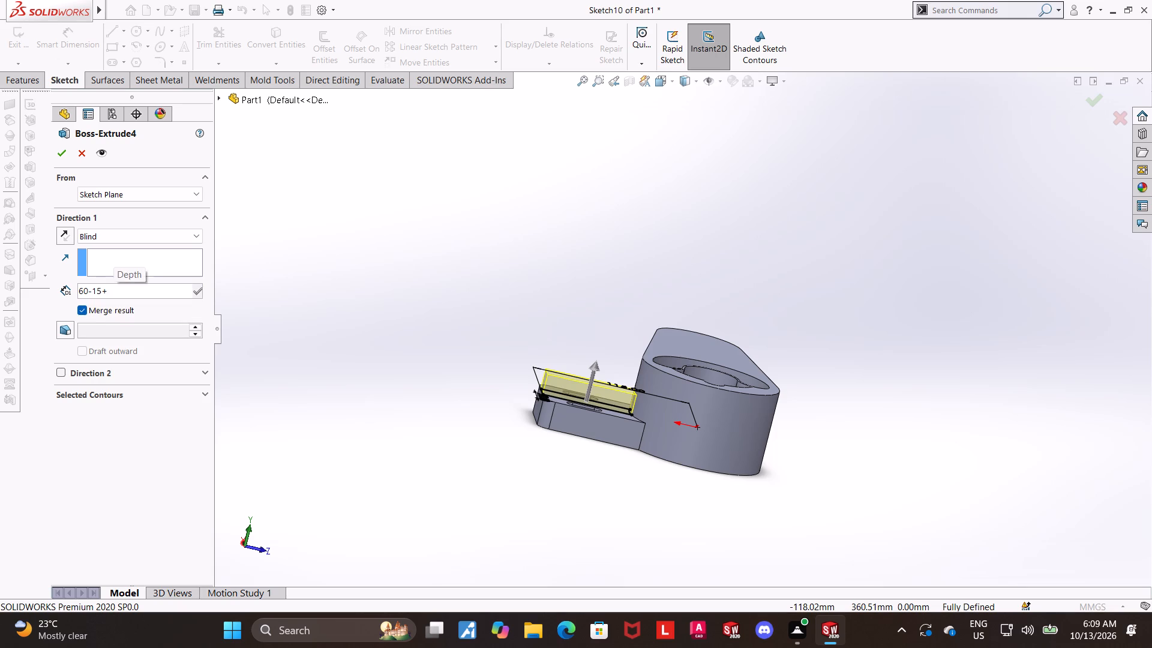
pyautogui.press('BackSpace')
pyautogui.press('BackSpace')
pyautogui.write('35')
pyautogui.press('Return')
pyautogui.click(65, 148)
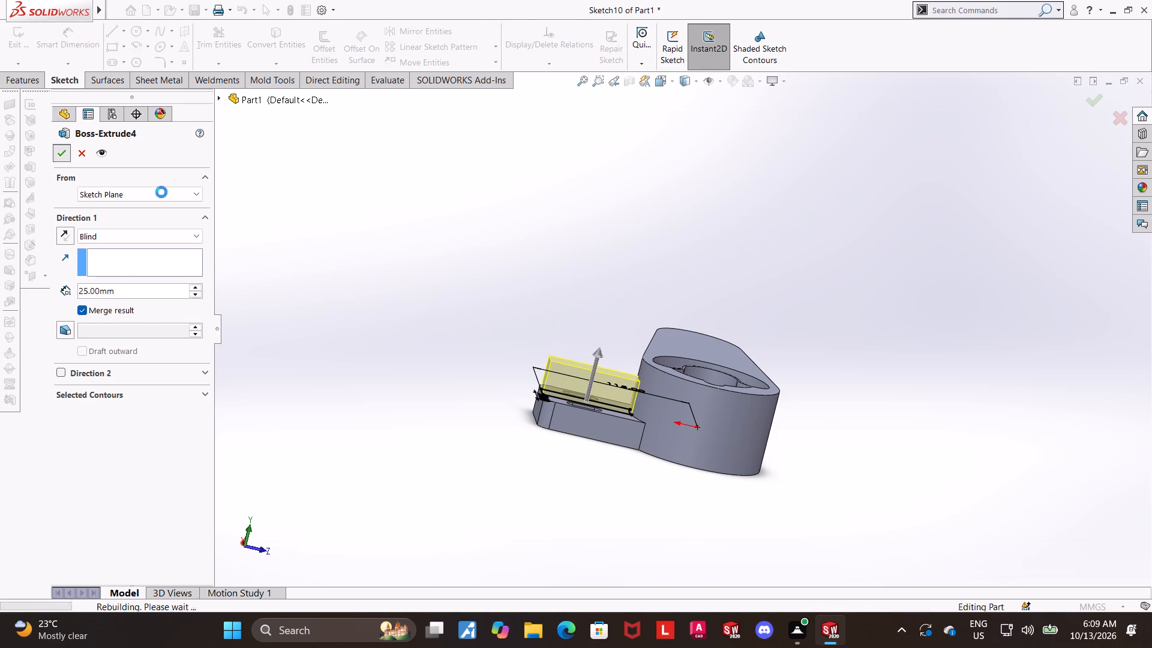
# Fillet the block's upper outer edge, at the free end of the slotted extension, with a 25 mm radius.
pyautogui.moveTo(454, 248); pyautogui.dragTo(487, 268)
pyautogui.moveTo(581, 289); pyautogui.dragTo(590, 317, button='middle')
pyautogui.scroll(-3, 598, 307)
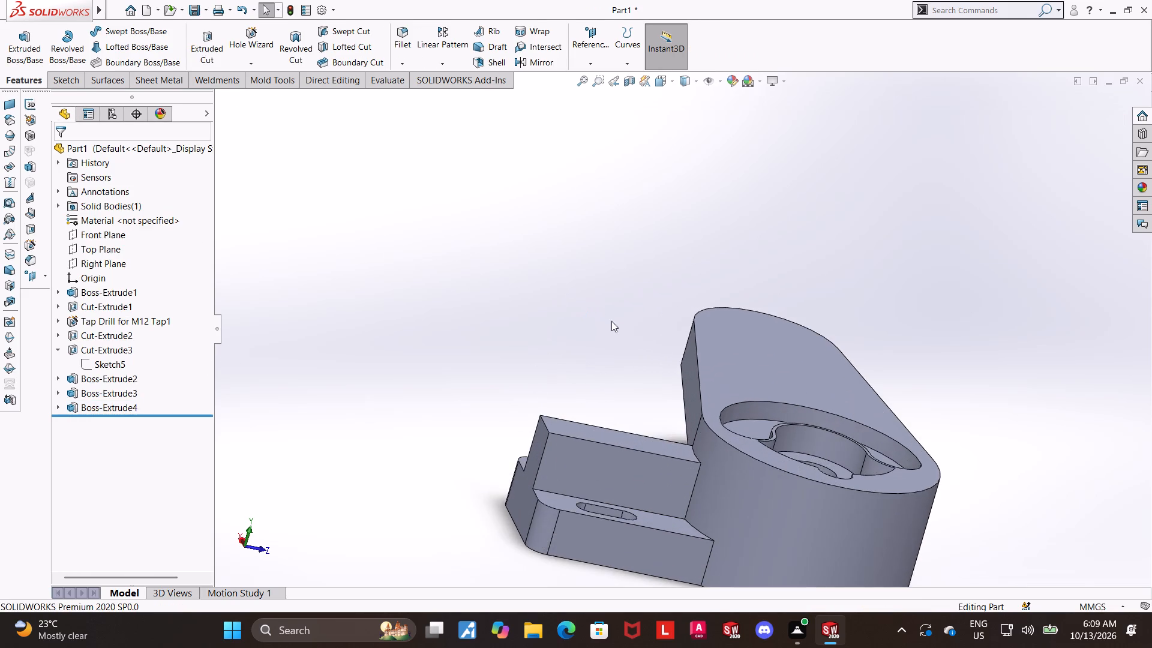
pyautogui.moveTo(610, 335); pyautogui.dragTo(607, 371, button='middle')
pyautogui.click(397, 40)
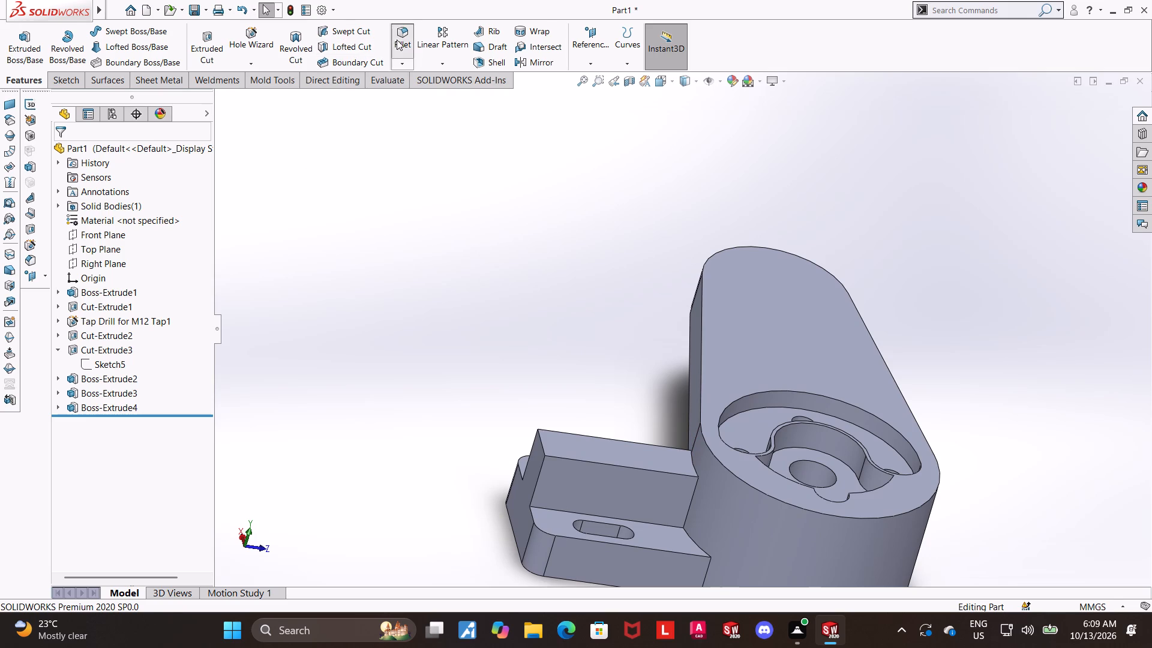
pyautogui.click(541, 441)
pyautogui.press('2')
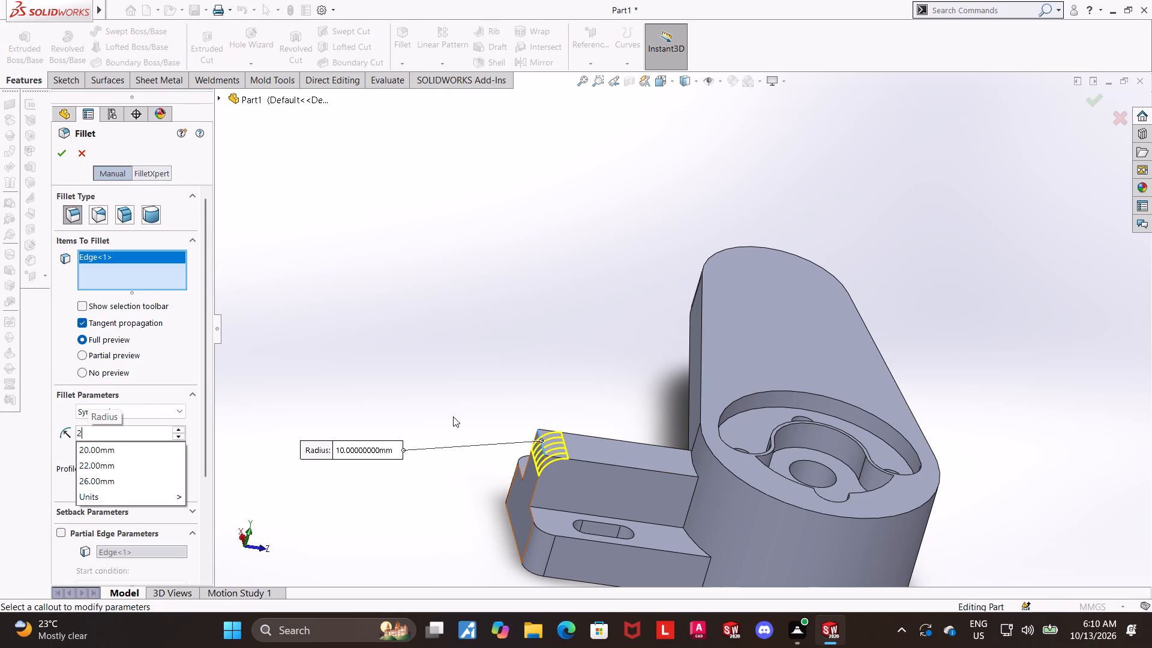
pyautogui.press('5')
pyautogui.press('Return')
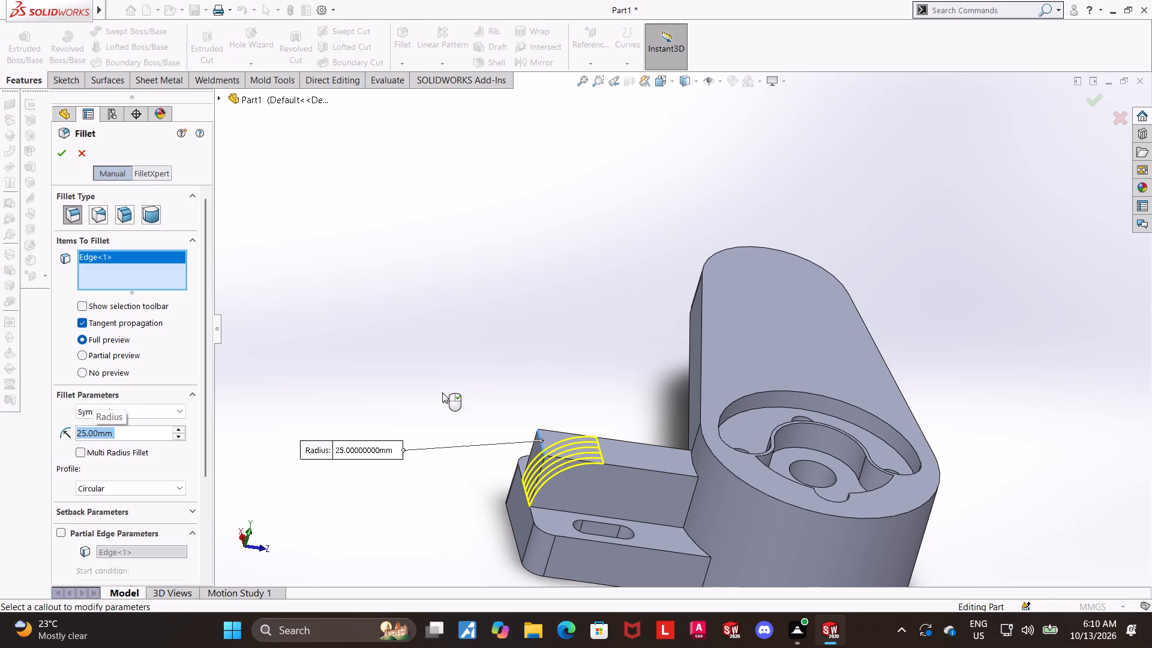
pyautogui.click(62, 155)
pyautogui.click(529, 349)
# Examine the rounded block and the whole part from several angles, finishing in the Top view.
pyautogui.moveTo(646, 336); pyautogui.dragTo(565, 254, button='middle')
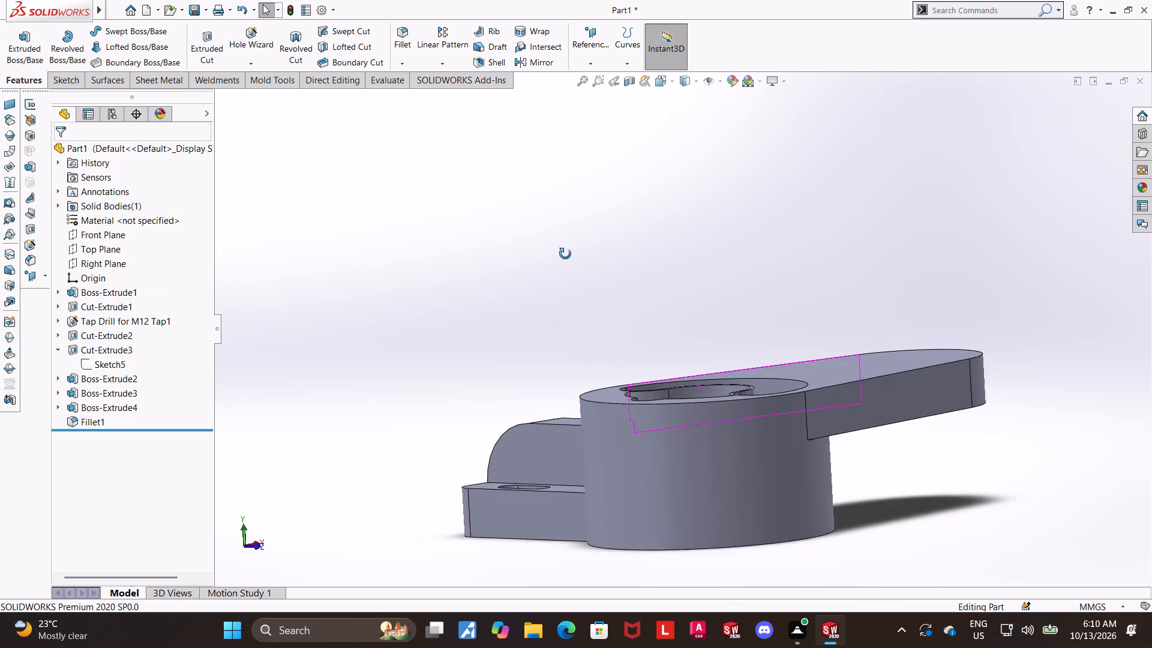
pyautogui.moveTo(565, 254); pyautogui.dragTo(527, 379, button='middle')
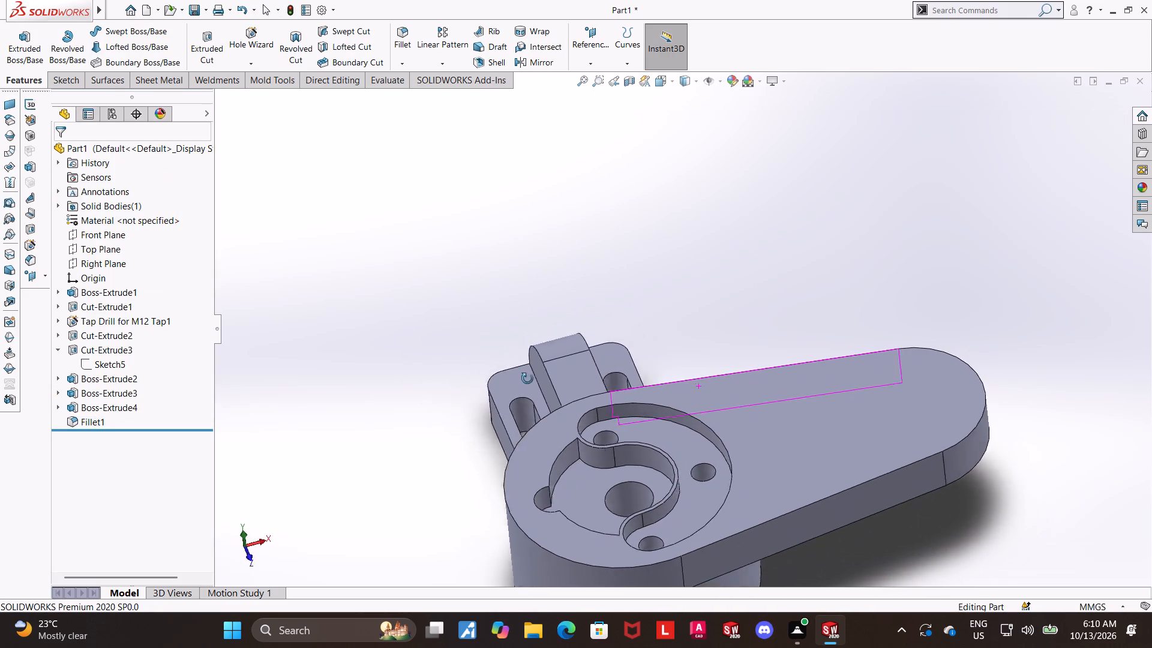
pyautogui.moveTo(527, 379); pyautogui.dragTo(531, 429, button='middle')
pyautogui.scroll(3, 531, 430)
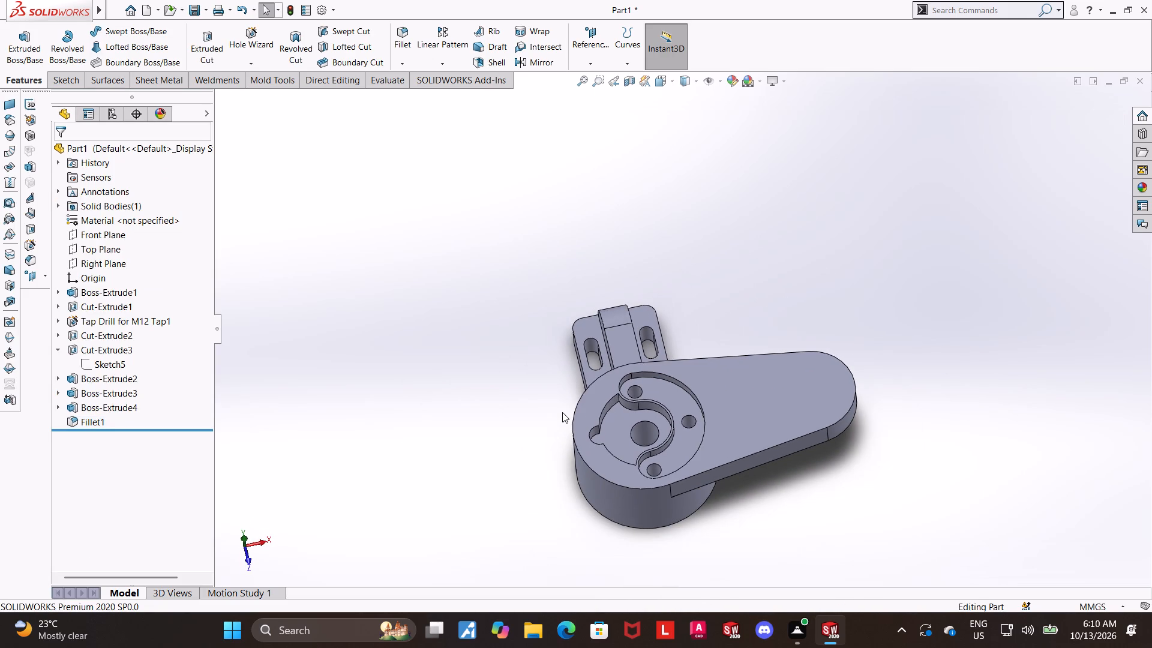
pyautogui.moveTo(757, 329); pyautogui.dragTo(767, 385, button='middle')
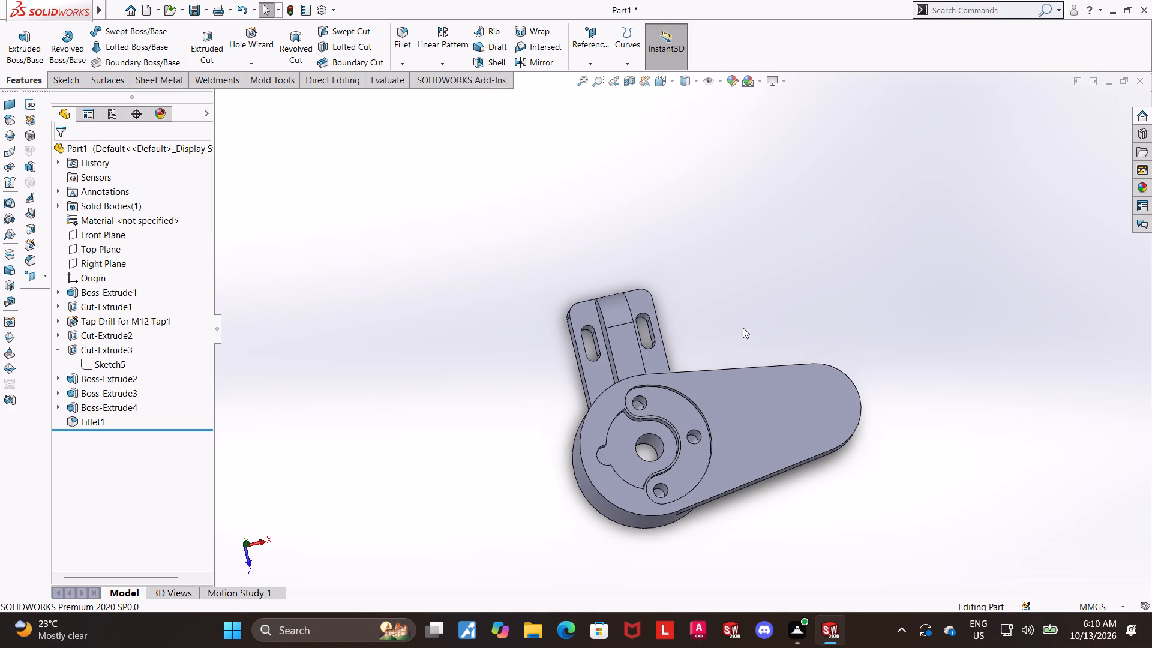
pyautogui.moveTo(711, 297); pyautogui.dragTo(701, 298, button='middle')
pyautogui.click(663, 74)
pyautogui.click(528, 362)
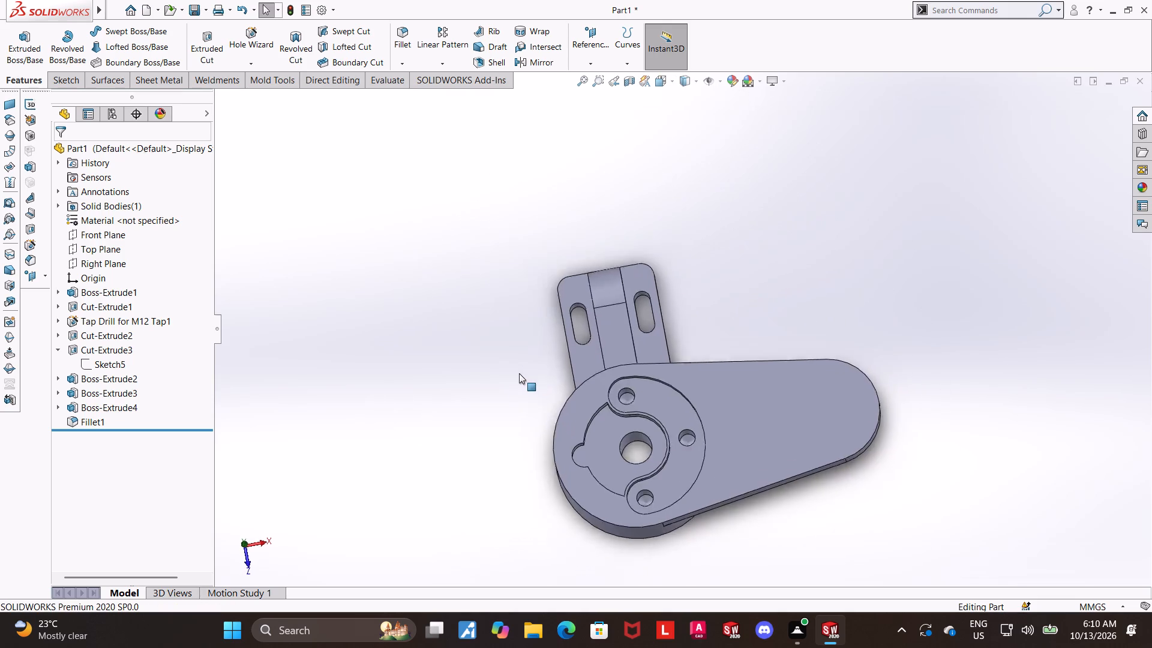
# Reopen the block's sketch, measure from its right line to the extension's right edge, and close the sketch.
pyautogui.click(59, 404)
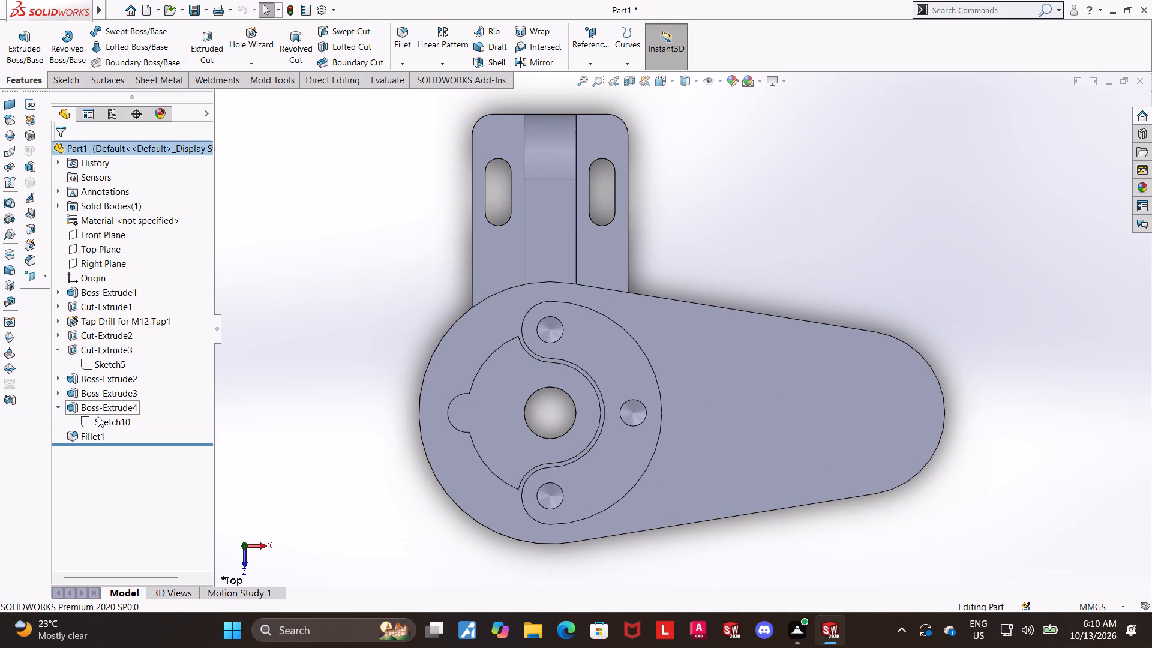
pyautogui.click(98, 416)
pyautogui.click(106, 383)
pyautogui.scroll(1, 911, 302)
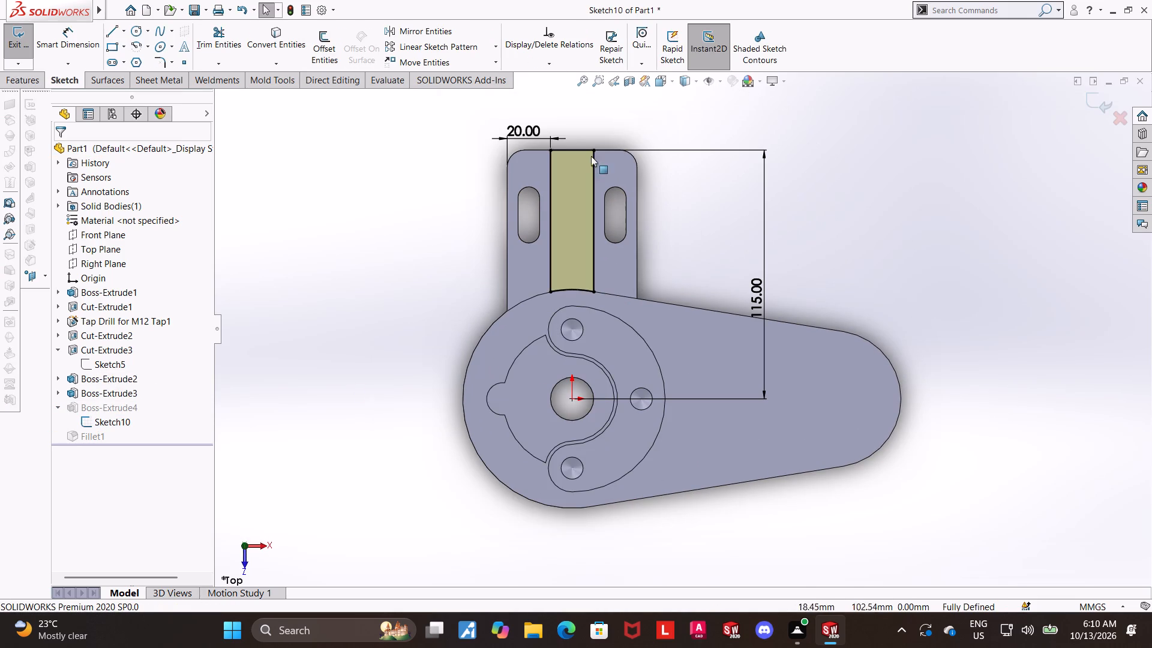
pyautogui.click(85, 44)
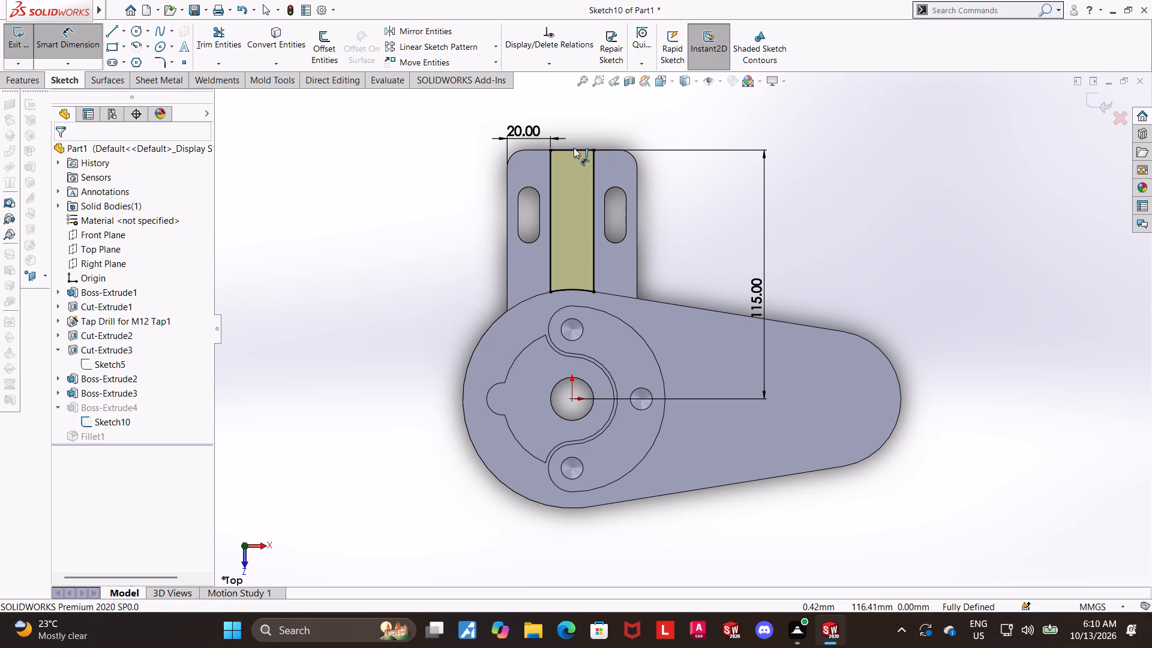
pyautogui.click(574, 148)
pyautogui.press('Escape')
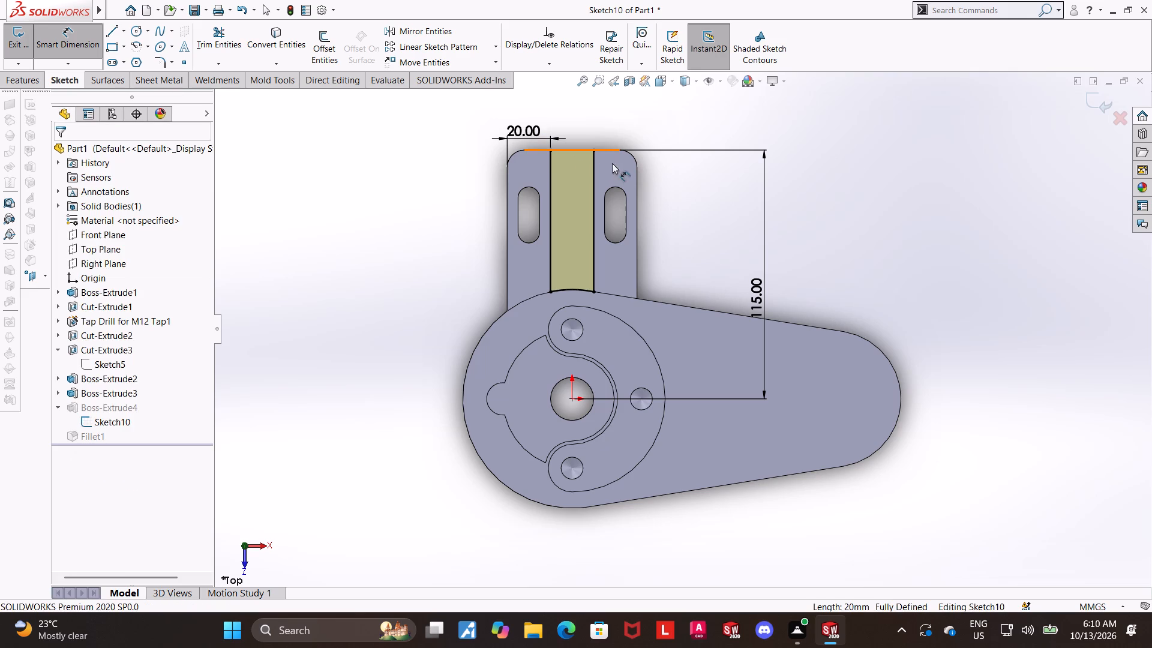
pyautogui.click(596, 165)
pyautogui.click(637, 191)
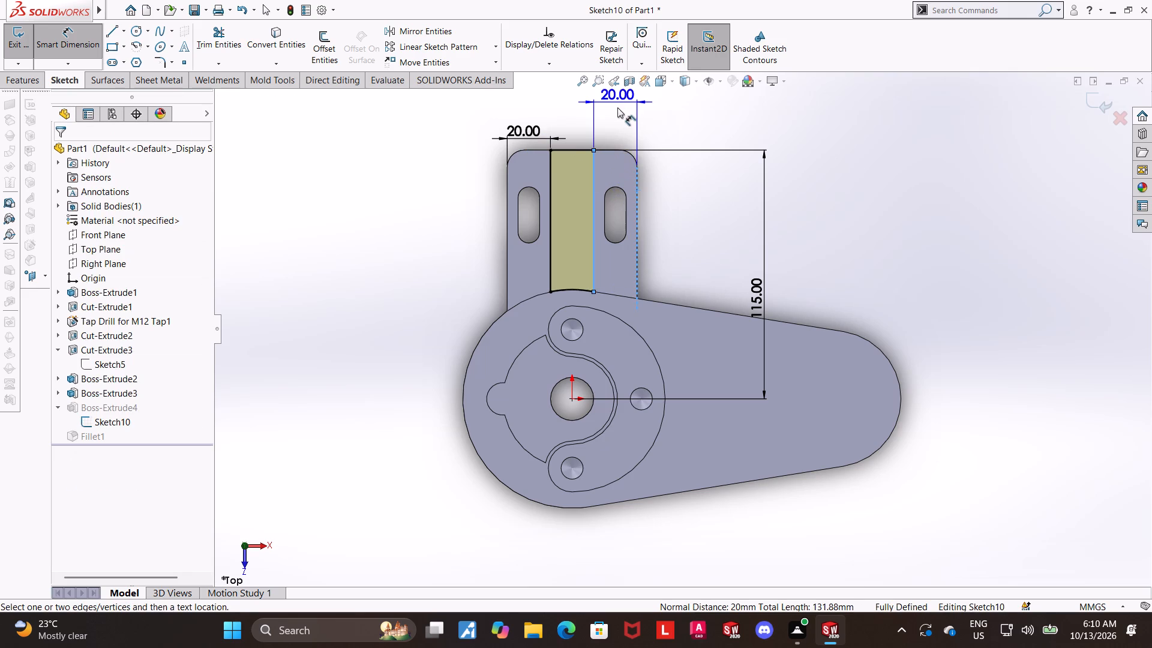
pyautogui.press('Escape')
pyautogui.press('Escape')
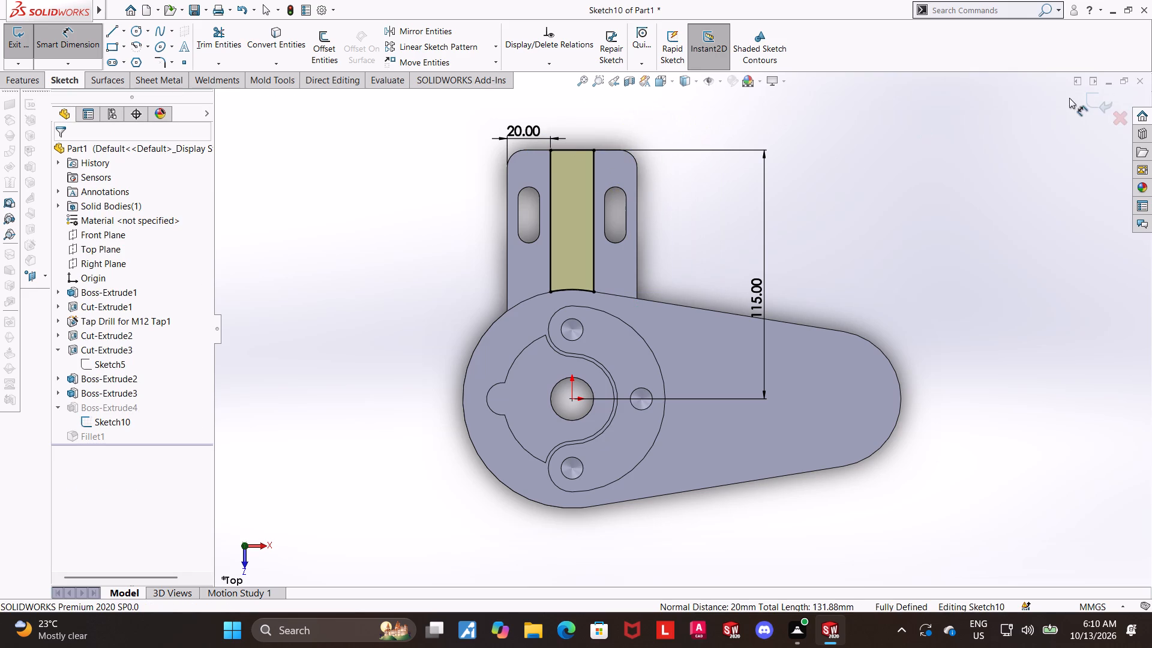
pyautogui.click(1069, 98)
pyautogui.click(1100, 98)
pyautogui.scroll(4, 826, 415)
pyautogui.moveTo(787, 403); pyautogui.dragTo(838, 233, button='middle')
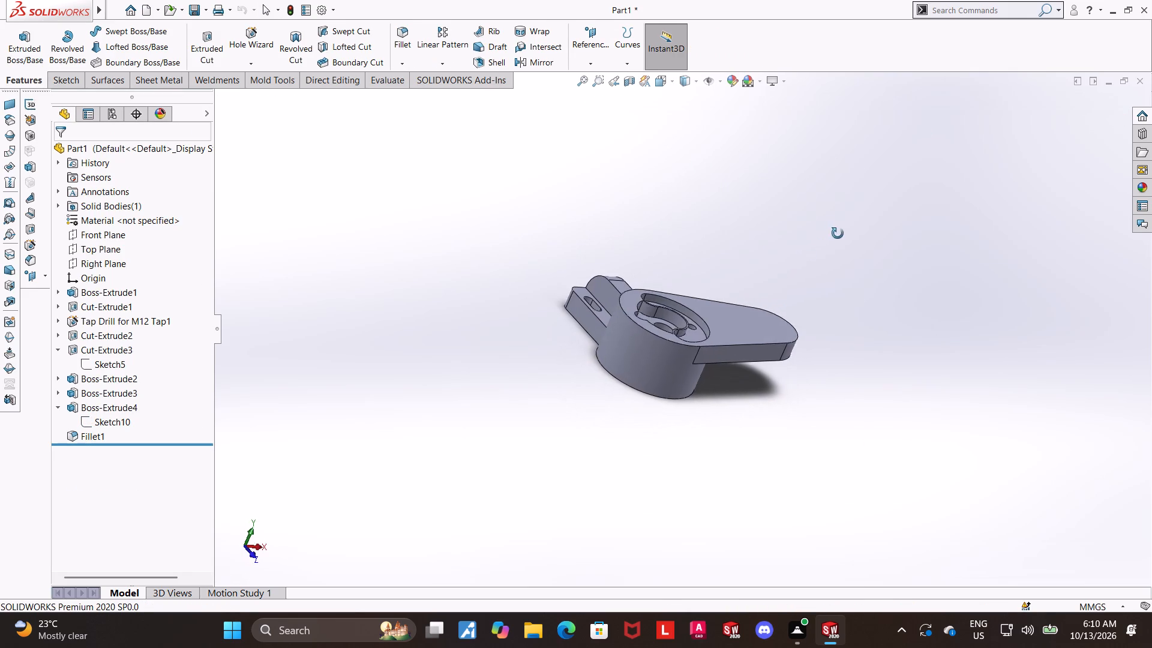
# Change the block's extrusion end condition to Up To Surface, ending at the top face of the cylinder and arm.
pyautogui.moveTo(838, 233); pyautogui.dragTo(839, 233, button='middle')
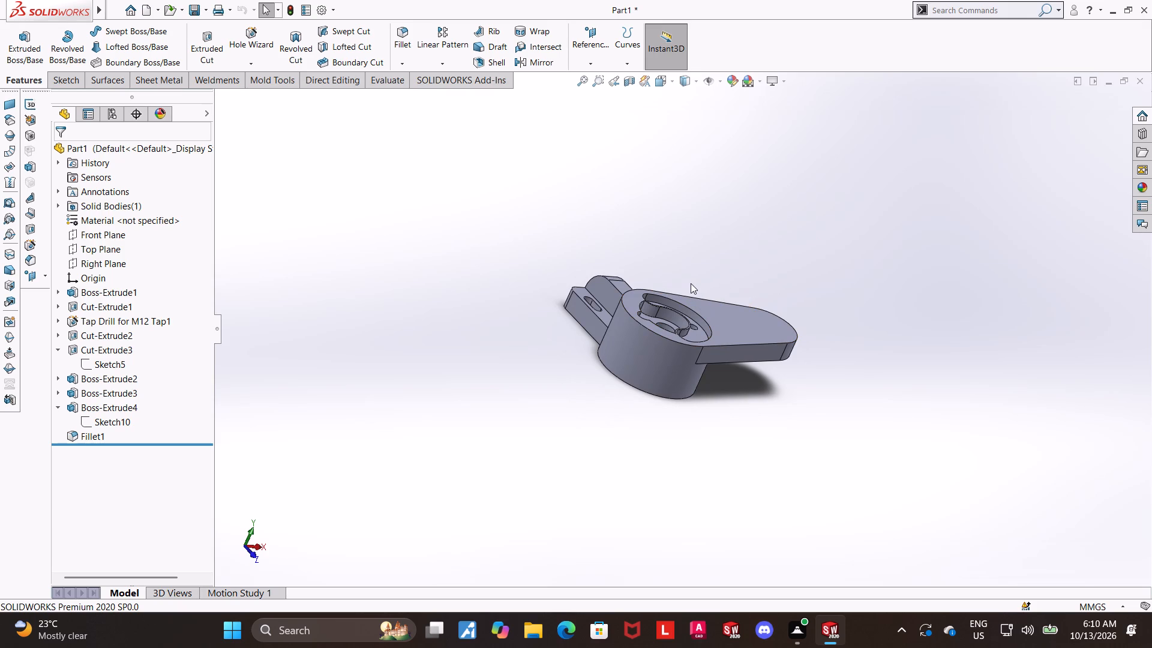
pyautogui.moveTo(753, 239); pyautogui.dragTo(814, 292, button='middle')
pyautogui.scroll(-2, 778, 293)
pyautogui.press('Escape')
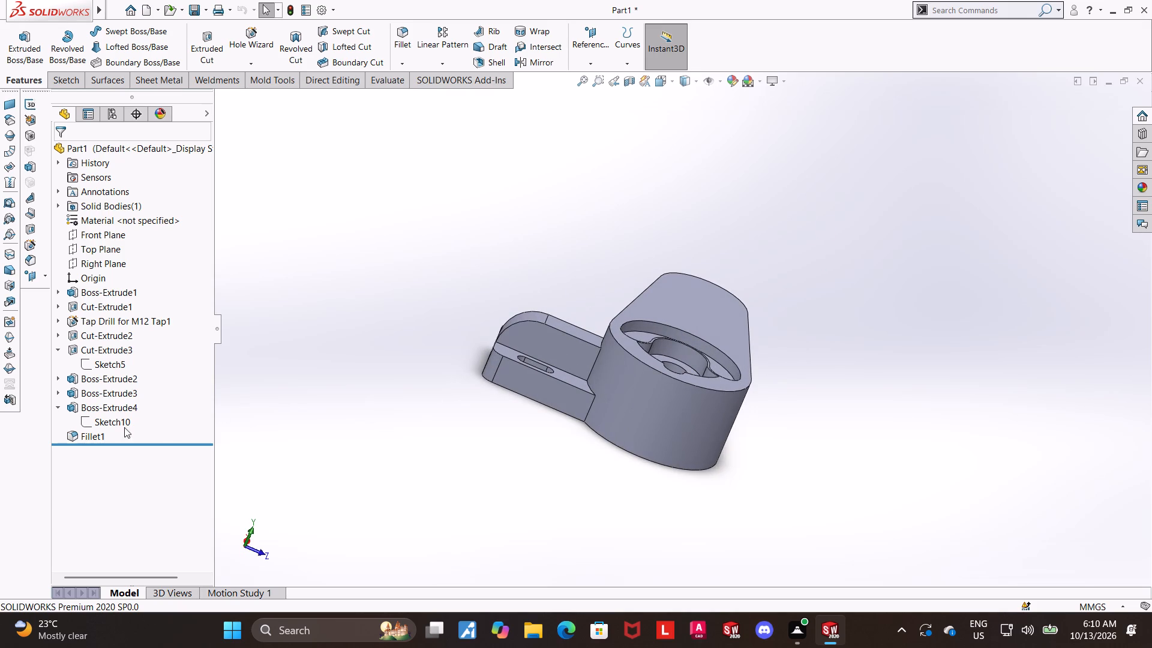
pyautogui.click(77, 399)
pyautogui.press('Escape')
pyautogui.click(85, 406)
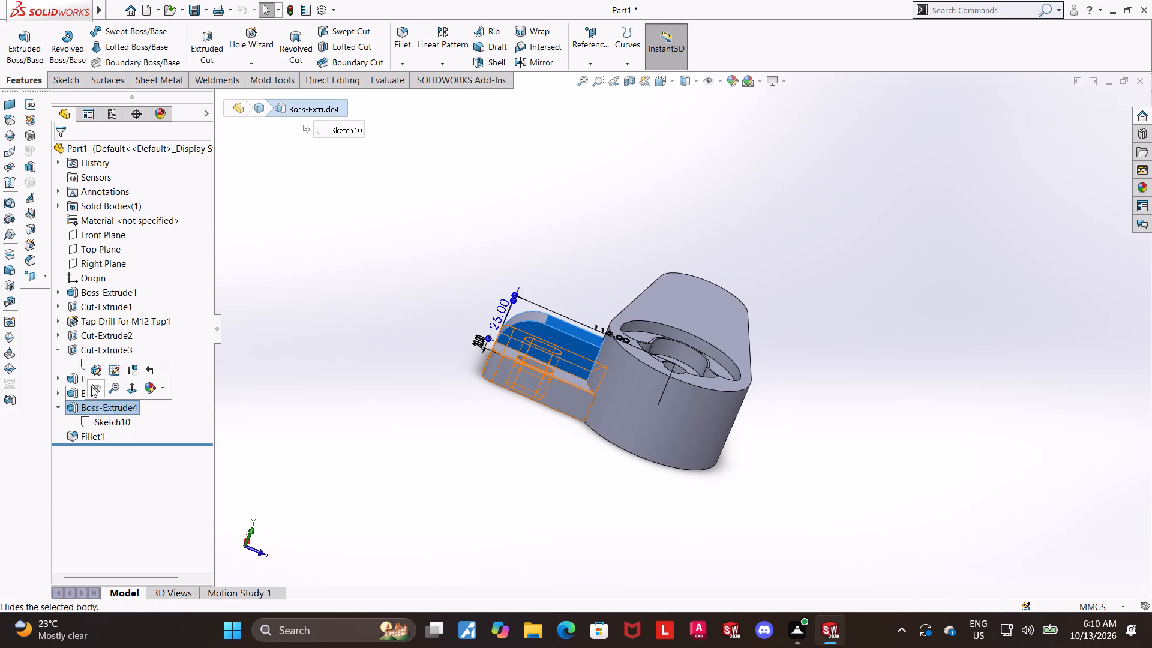
pyautogui.click(100, 362)
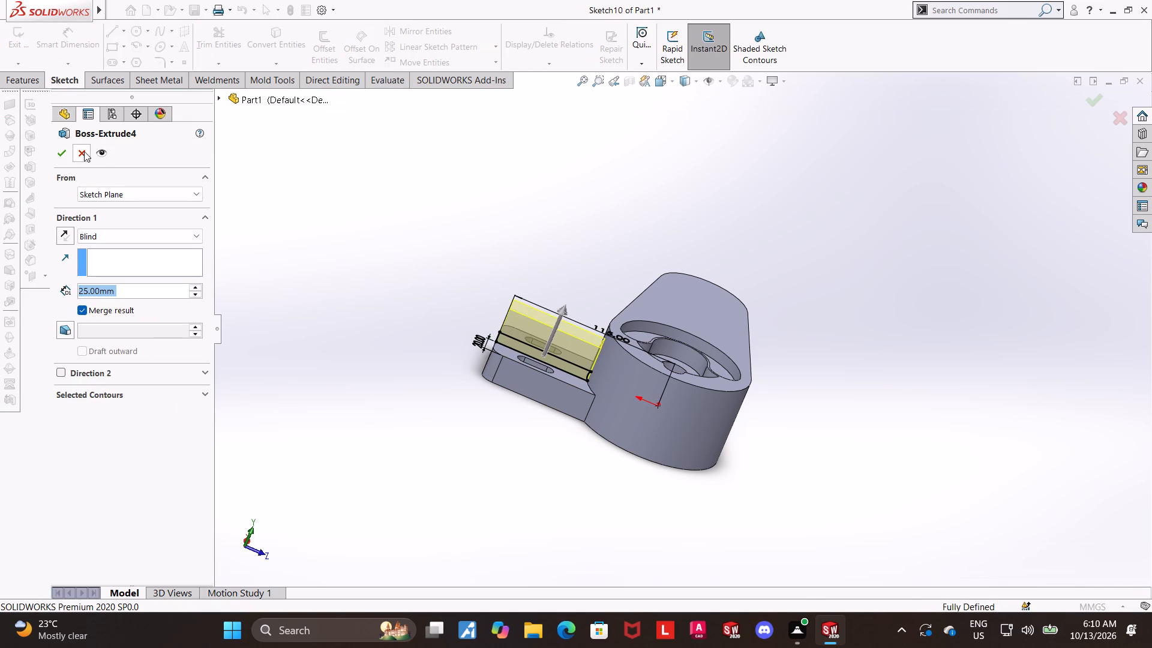
pyautogui.moveTo(842, 289); pyautogui.dragTo(814, 401, button='middle')
pyautogui.click(124, 238)
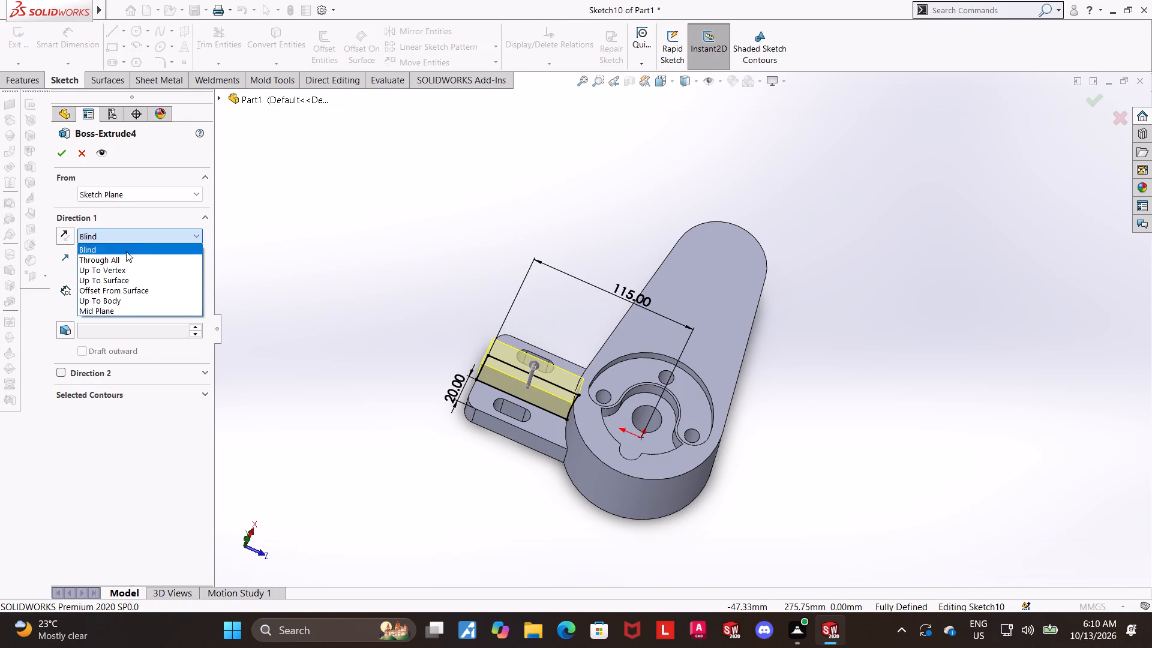
pyautogui.click(142, 292)
pyautogui.click(128, 235)
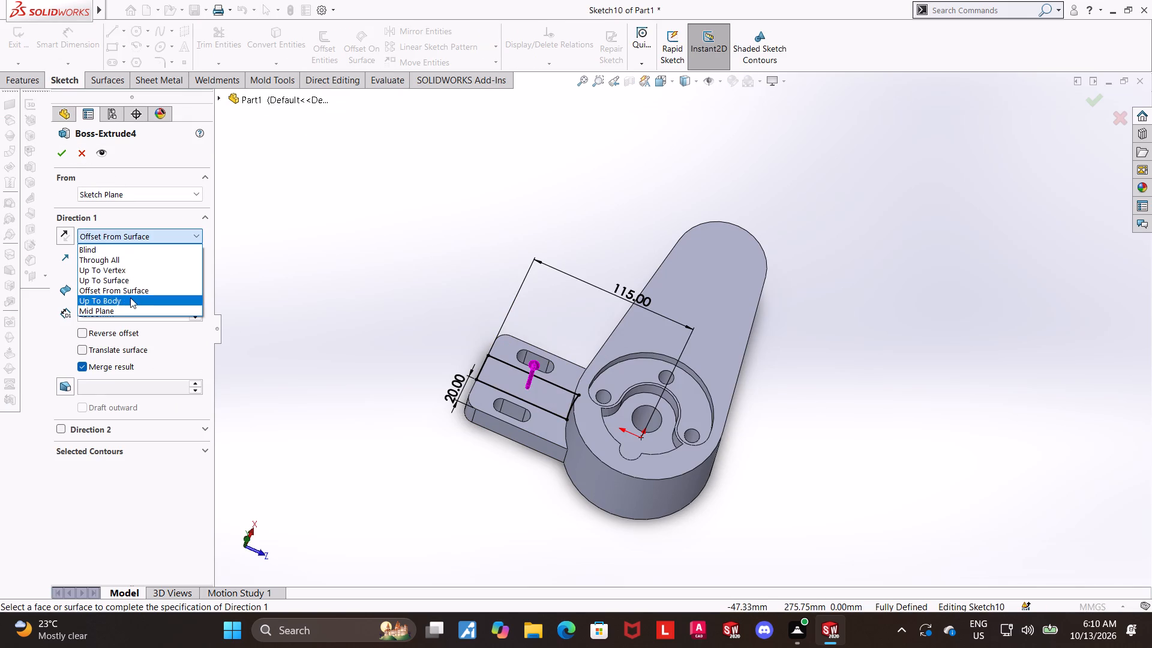
pyautogui.click(131, 281)
pyautogui.click(601, 430)
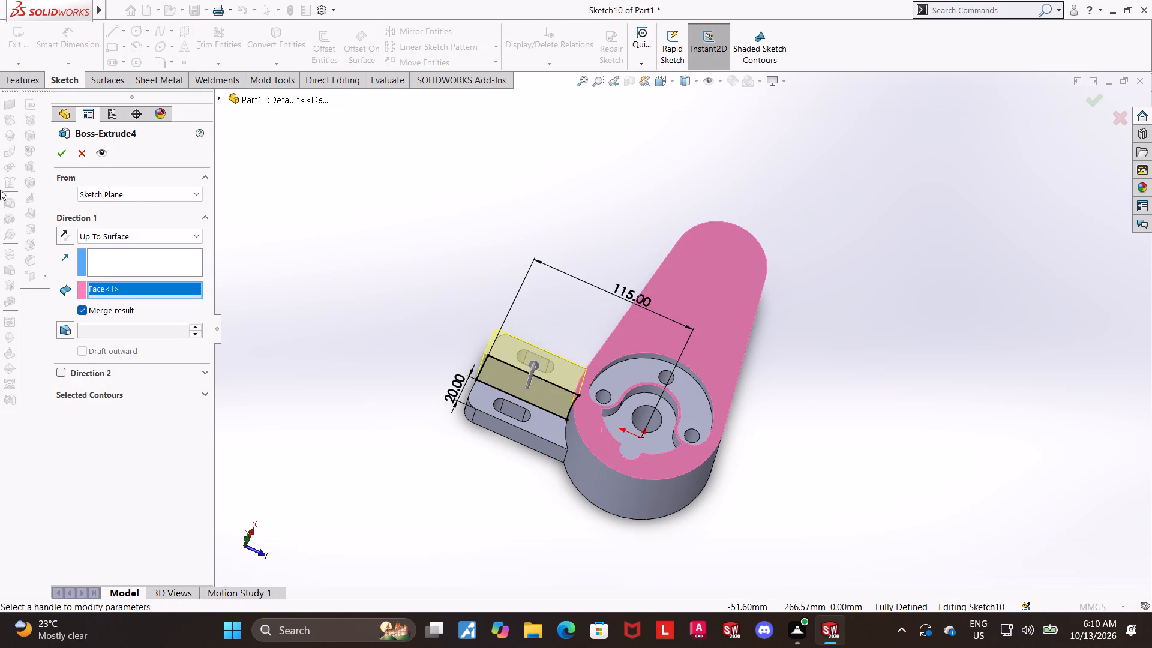
pyautogui.click(60, 160)
pyautogui.click(902, 376)
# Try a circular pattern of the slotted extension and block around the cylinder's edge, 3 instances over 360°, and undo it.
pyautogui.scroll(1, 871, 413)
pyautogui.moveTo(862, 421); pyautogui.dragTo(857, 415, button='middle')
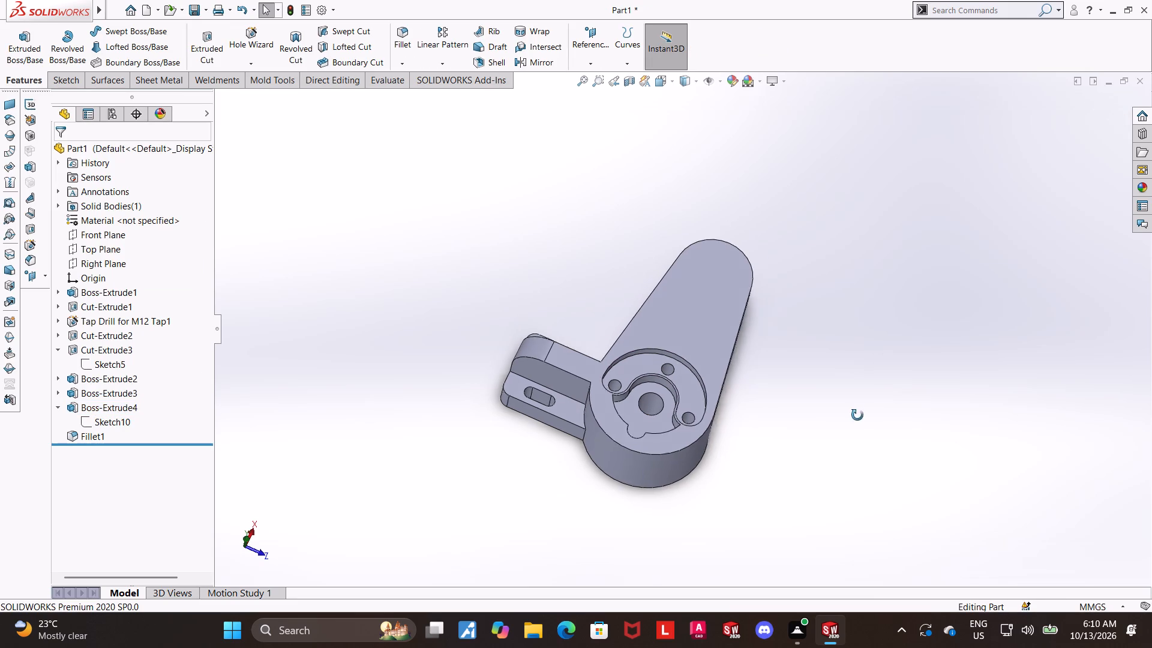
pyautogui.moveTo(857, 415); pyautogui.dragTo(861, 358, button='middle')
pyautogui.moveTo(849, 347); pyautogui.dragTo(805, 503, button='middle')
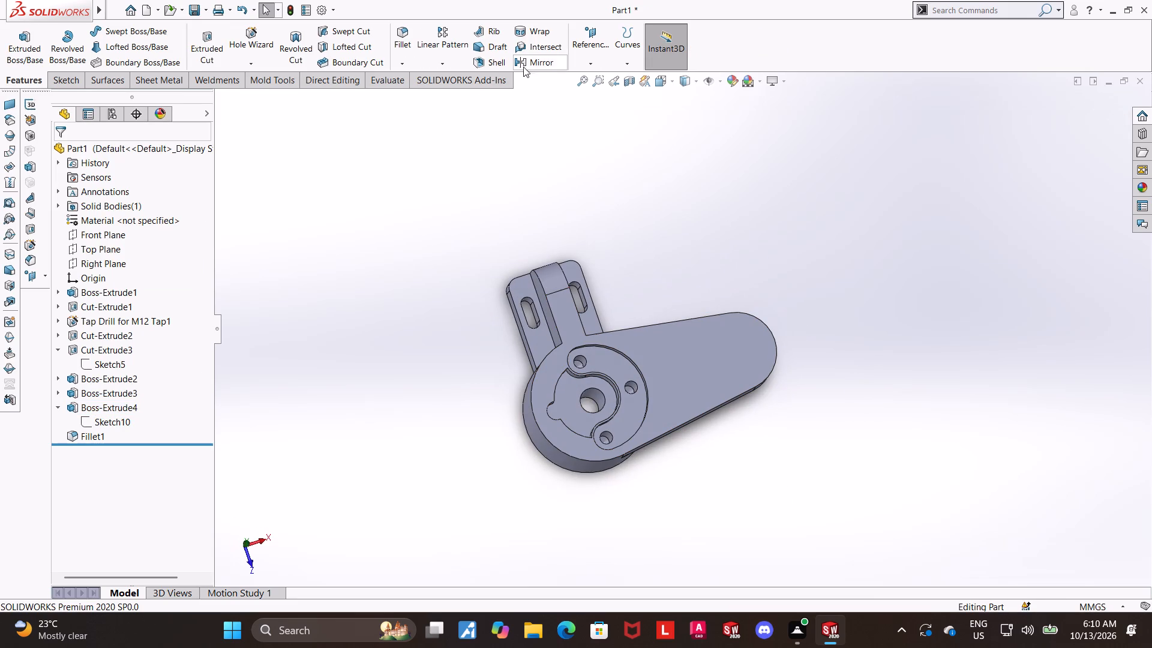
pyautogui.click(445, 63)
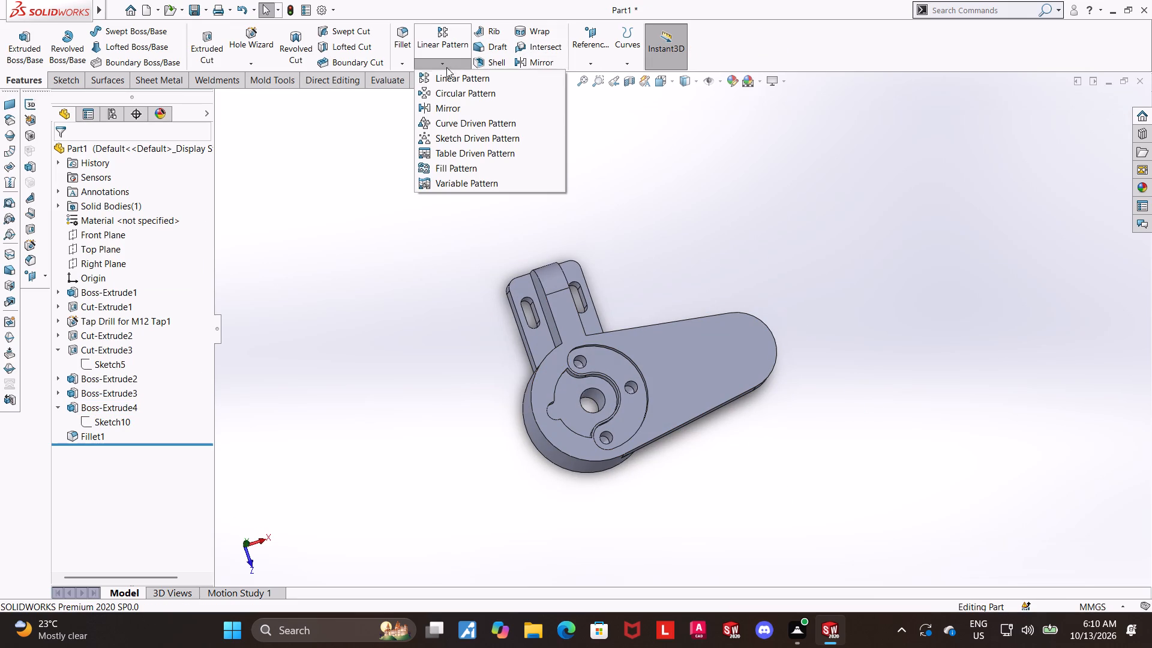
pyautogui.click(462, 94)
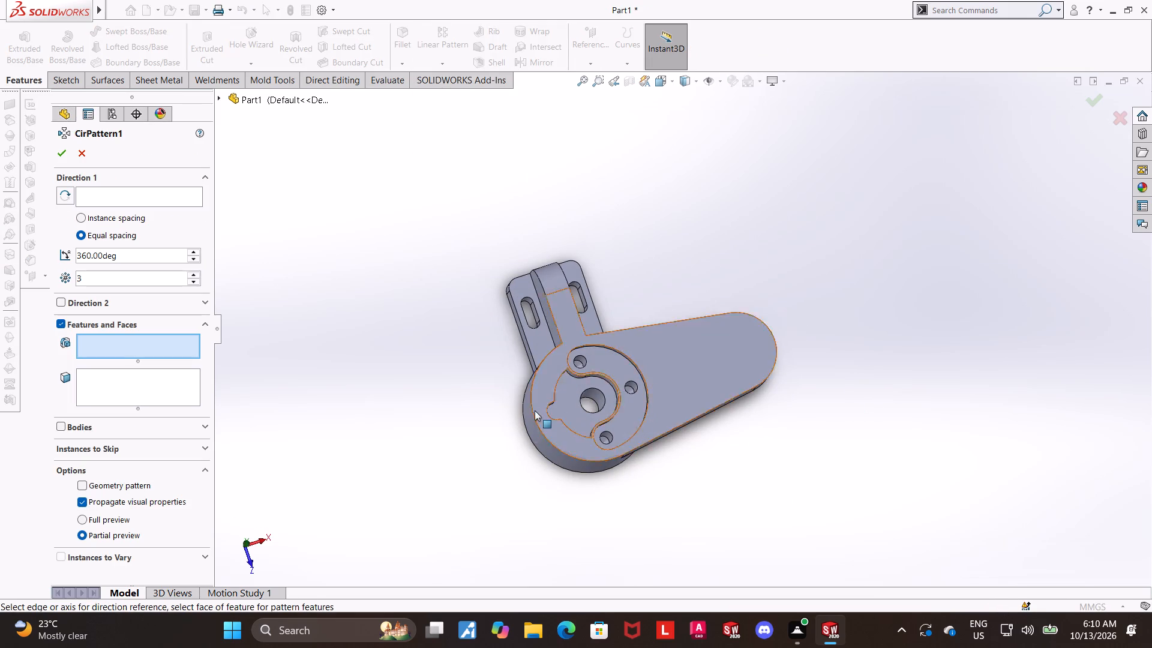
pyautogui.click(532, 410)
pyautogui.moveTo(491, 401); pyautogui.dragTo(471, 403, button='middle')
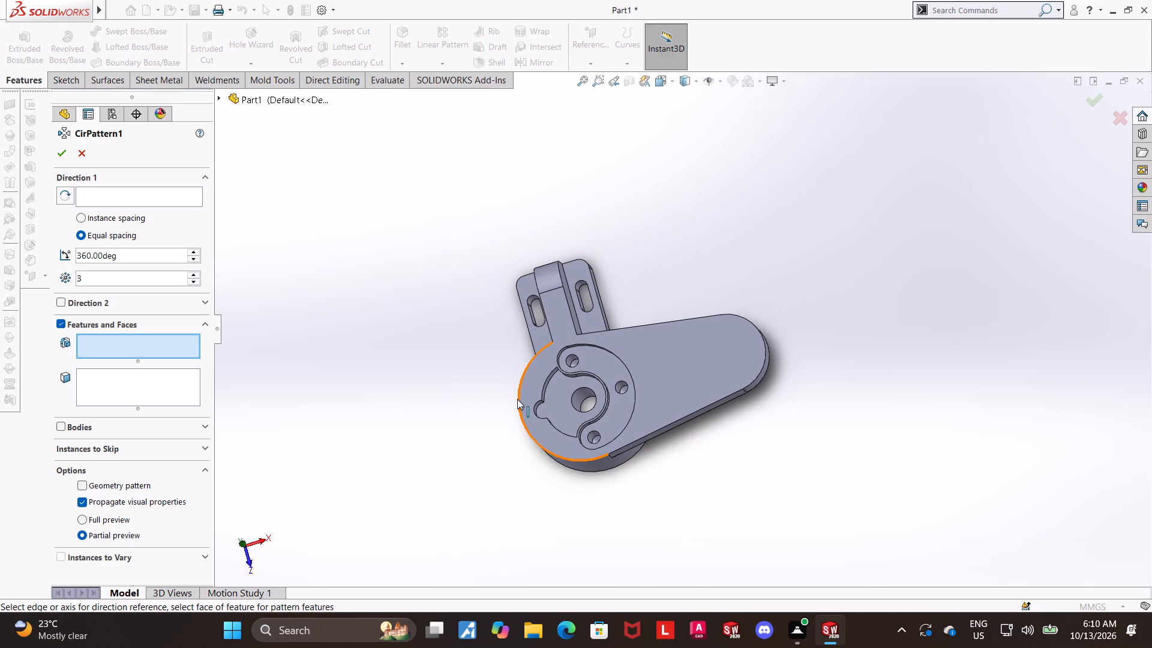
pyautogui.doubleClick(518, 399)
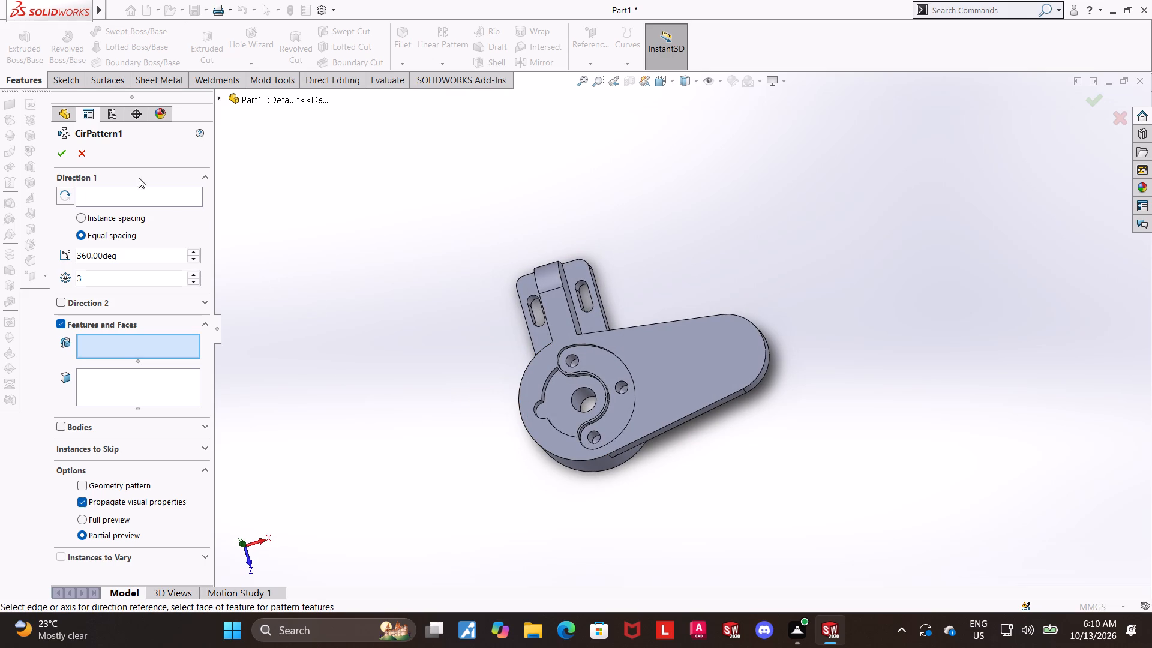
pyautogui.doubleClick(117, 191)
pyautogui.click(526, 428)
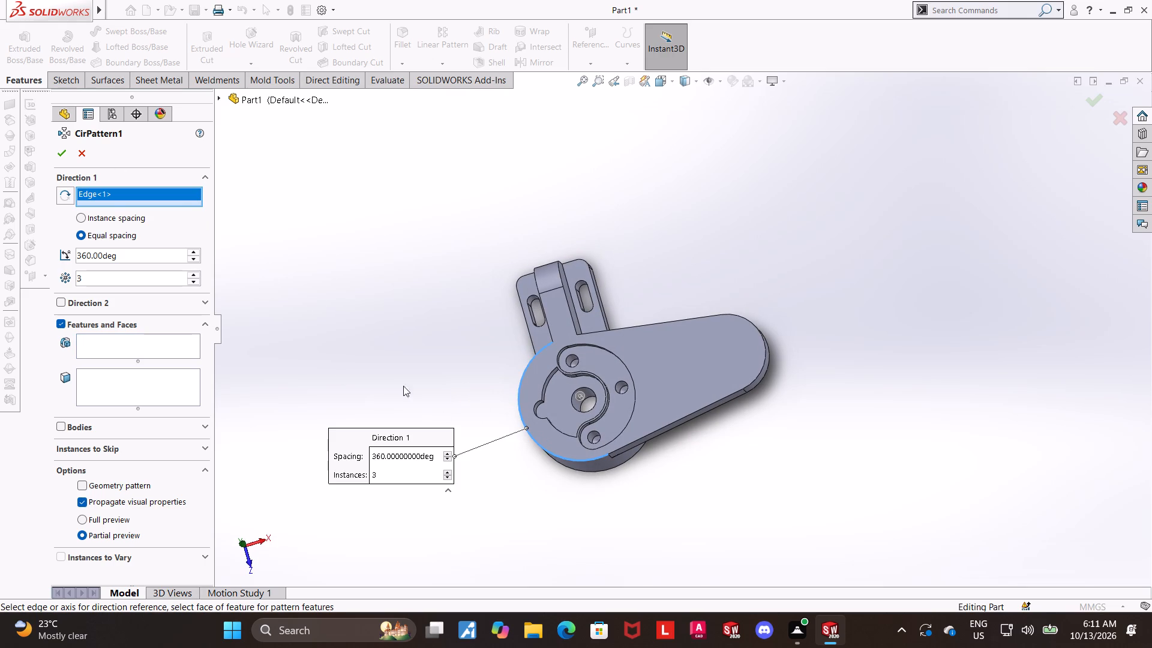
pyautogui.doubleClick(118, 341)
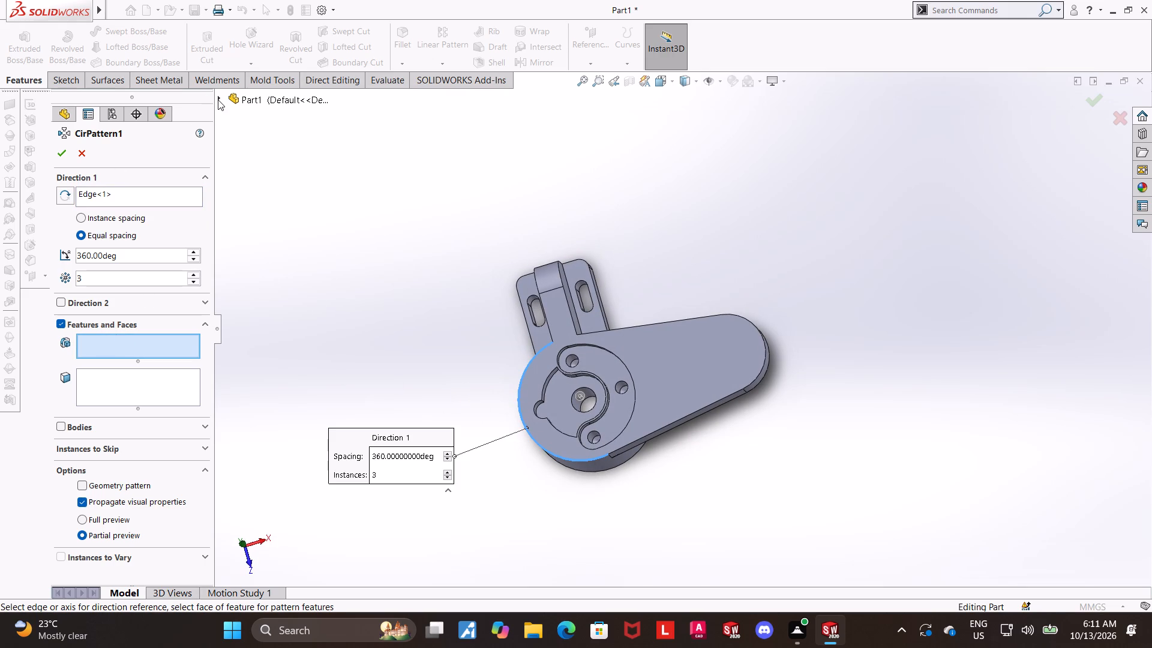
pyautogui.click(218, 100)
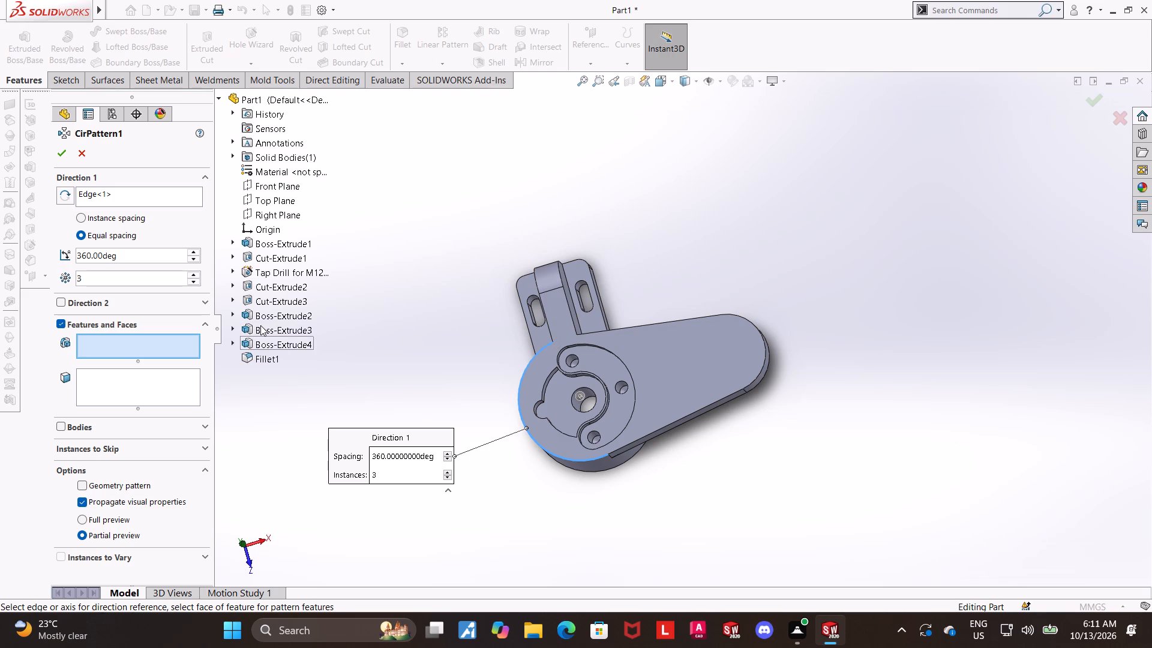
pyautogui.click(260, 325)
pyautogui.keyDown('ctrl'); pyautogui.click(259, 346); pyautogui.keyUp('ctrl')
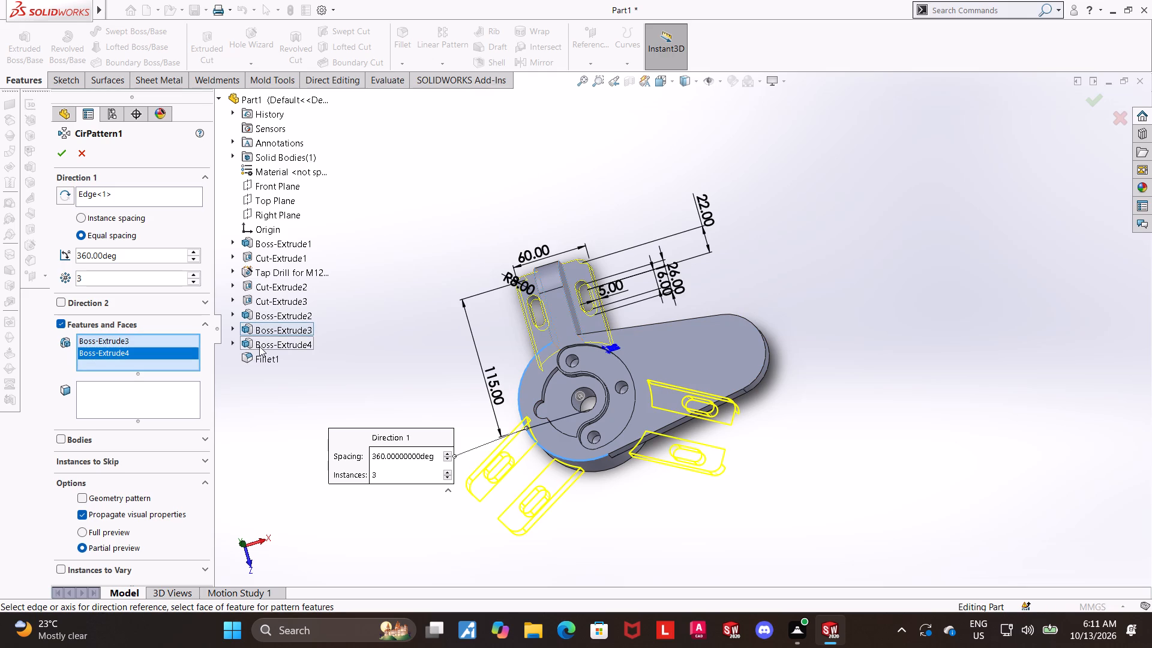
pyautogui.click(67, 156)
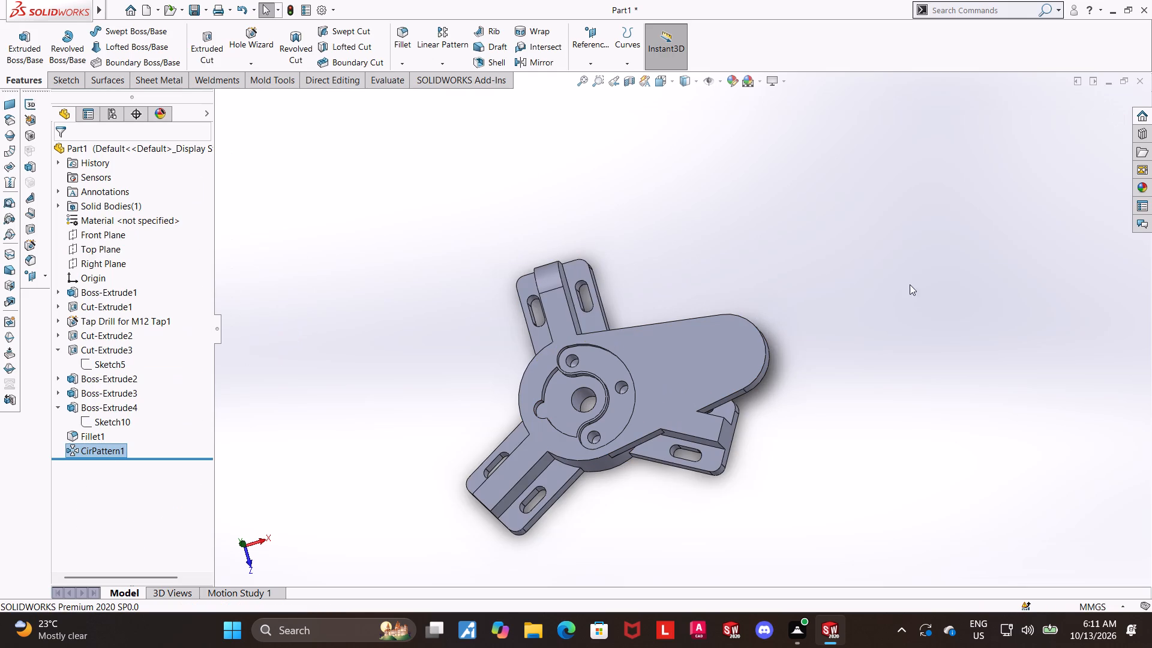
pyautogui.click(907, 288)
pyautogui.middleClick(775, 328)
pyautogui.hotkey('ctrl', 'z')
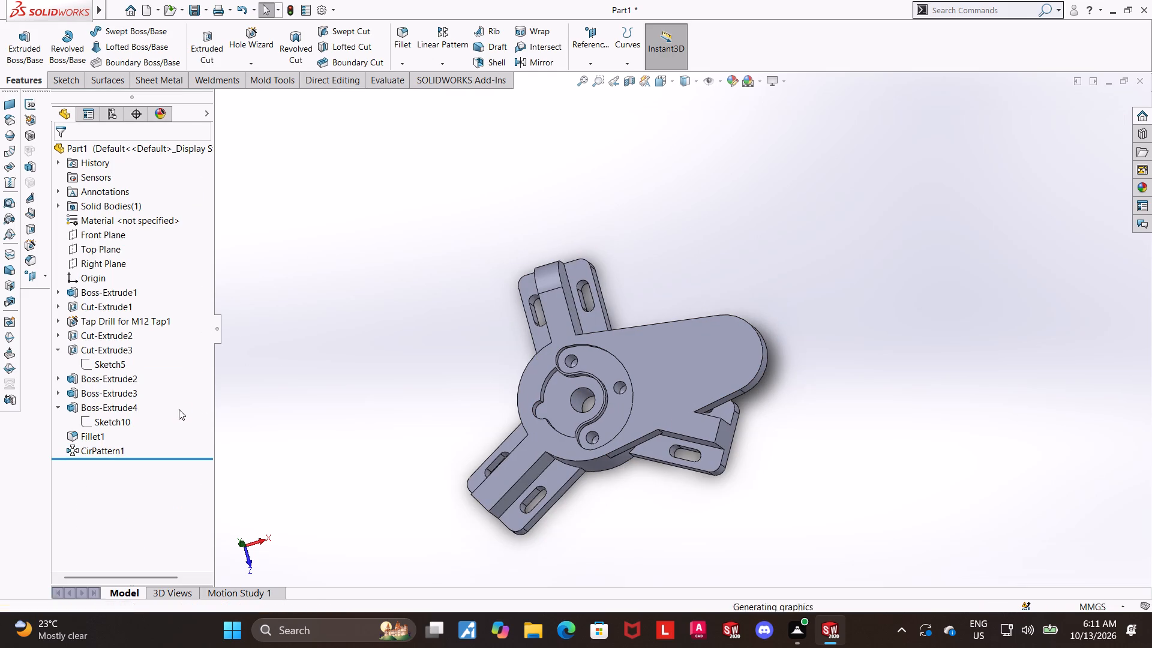
# Circular-pattern the slotted extension and its block around the cylinder's top edge with 3 equally spaced instances over 180°.
pyautogui.moveTo(439, 131); pyautogui.dragTo(476, 161, button='middle')
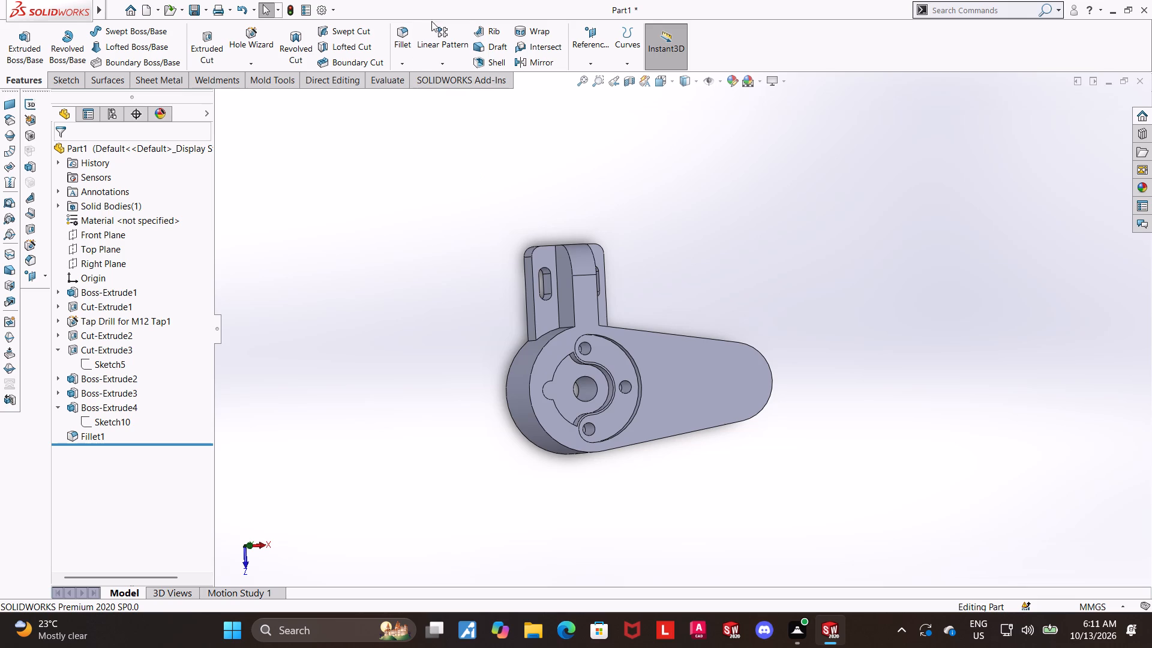
pyautogui.click(441, 62)
pyautogui.click(439, 92)
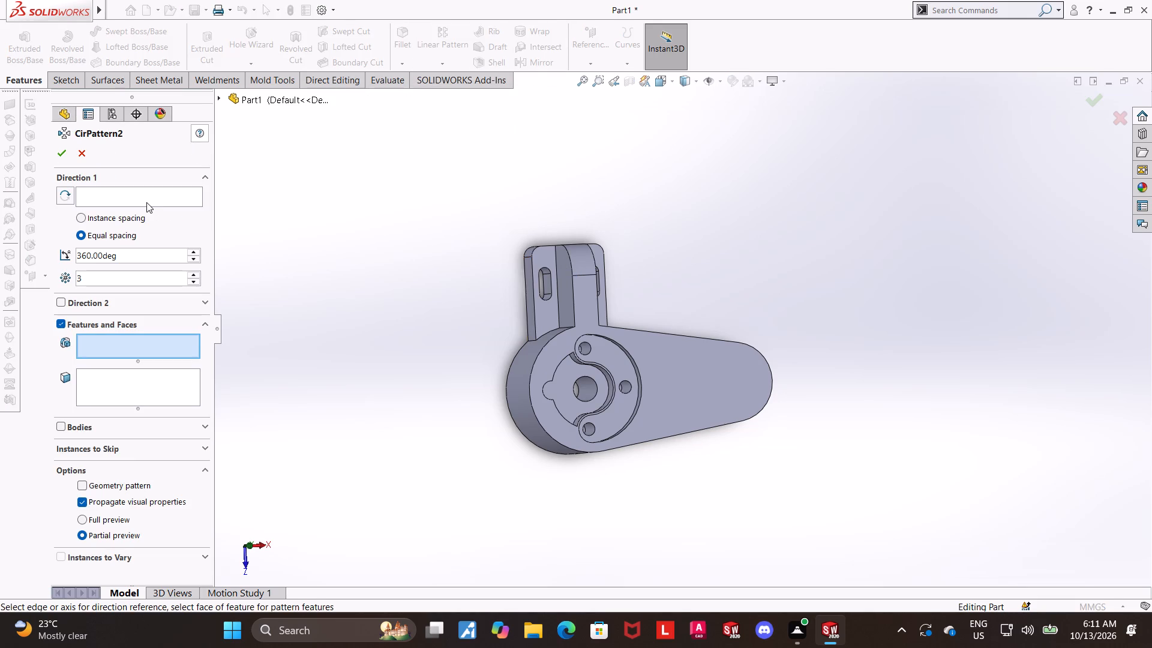
pyautogui.doubleClick(146, 198)
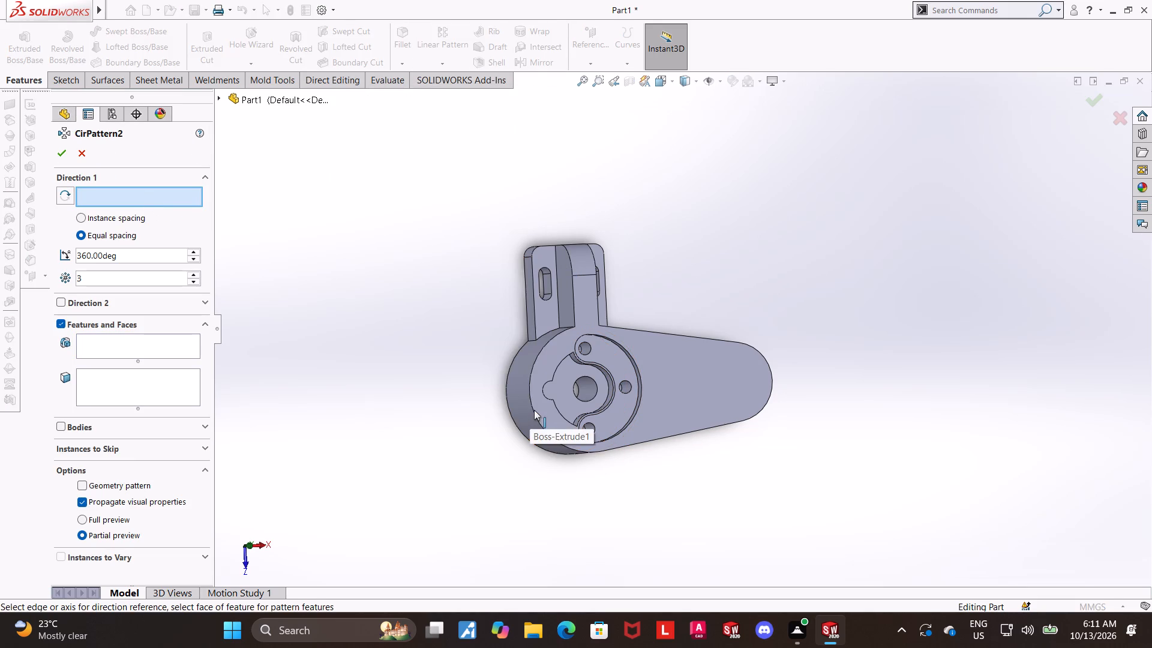
pyautogui.click(534, 410)
pyautogui.click(221, 103)
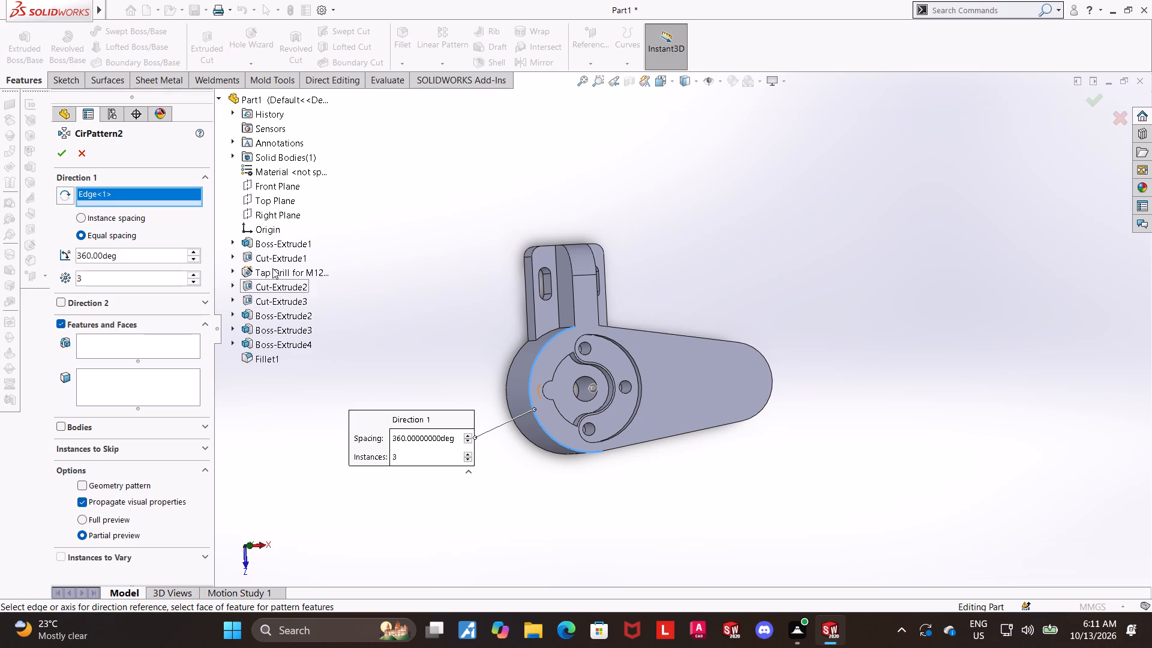
pyautogui.click(270, 311)
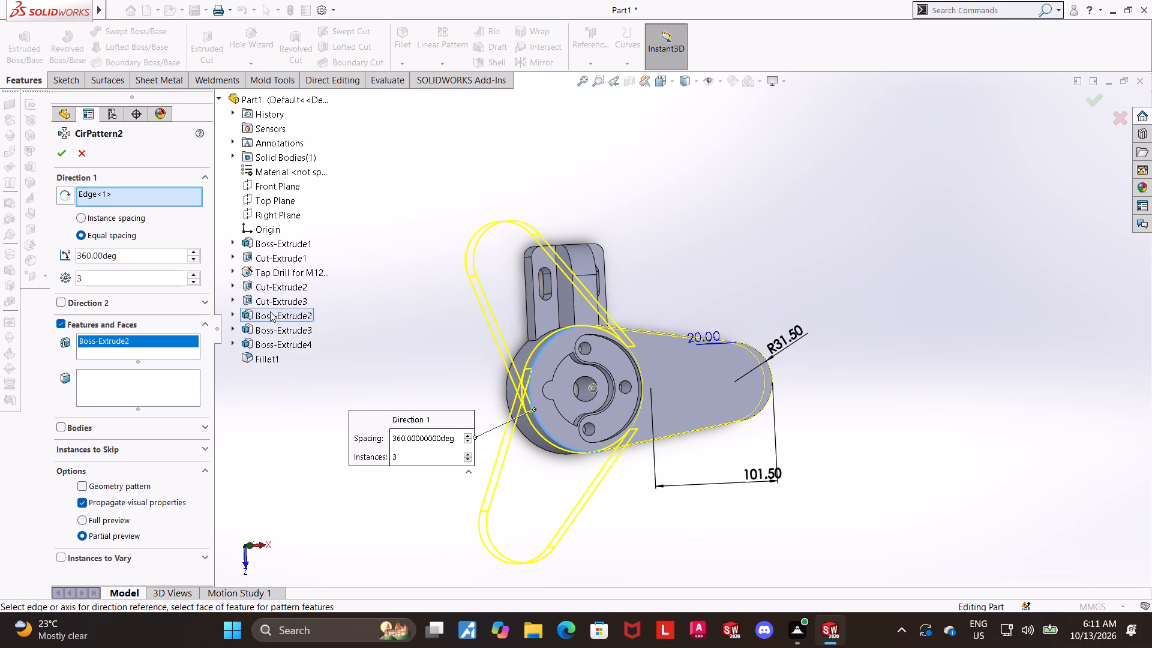
pyautogui.rightClick(97, 337)
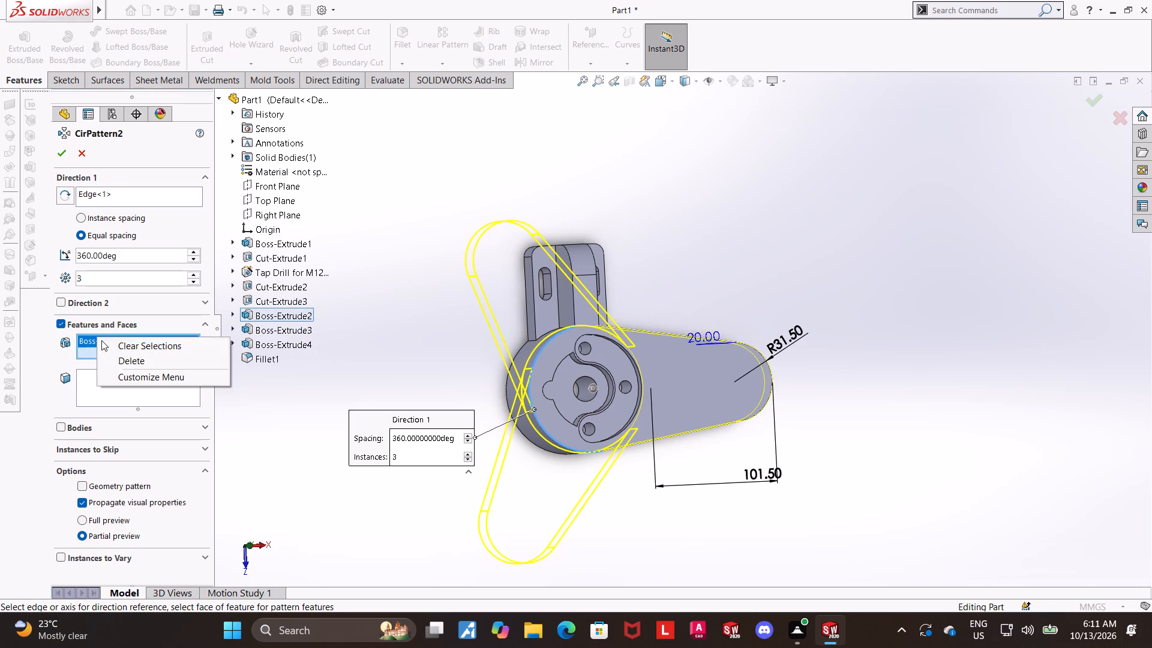
pyautogui.click(121, 357)
pyautogui.keyDown('ctrl'); pyautogui.click(277, 329); pyautogui.keyUp('ctrl')
pyautogui.keyDown('ctrl'); pyautogui.click(277, 343); pyautogui.keyUp('ctrl')
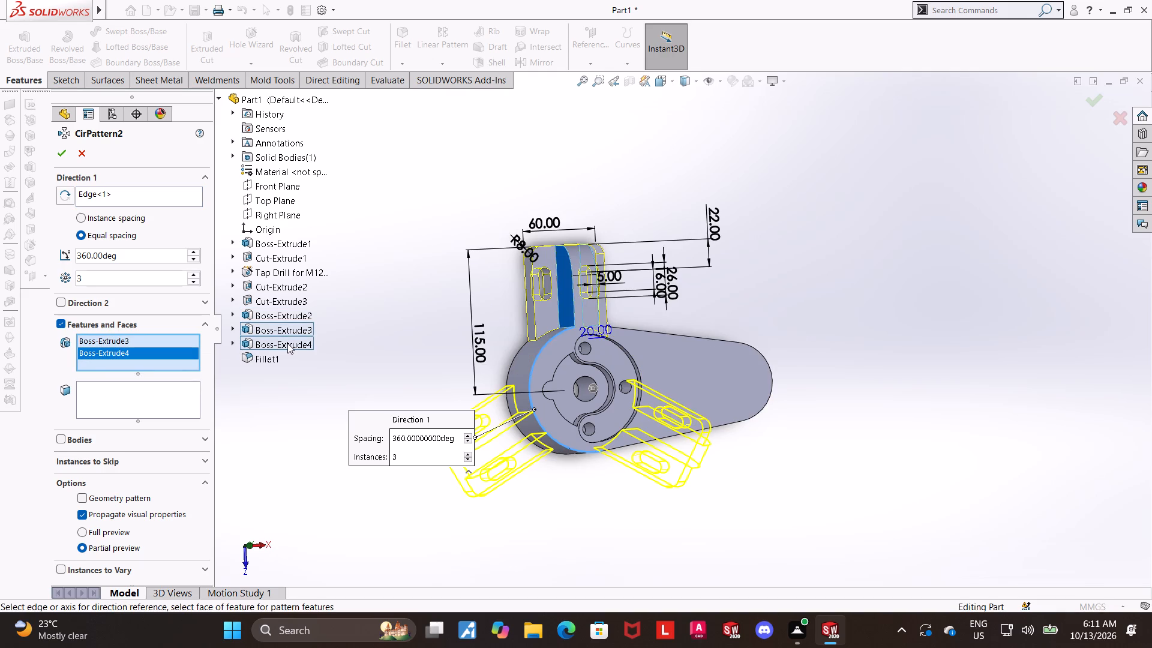
pyautogui.moveTo(365, 350); pyautogui.dragTo(353, 343, button='middle')
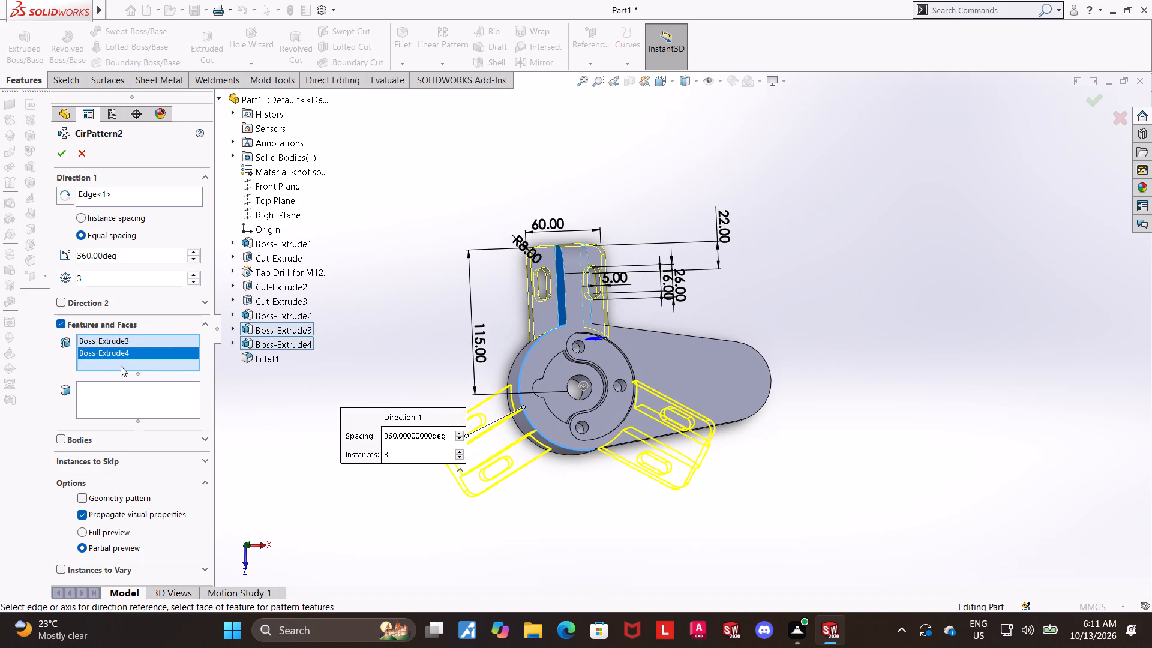
pyautogui.click(130, 257)
pyautogui.moveTo(130, 257); pyautogui.dragTo(0, 257)
pyautogui.moveTo(153, 257); pyautogui.dragTo(0, 261)
pyautogui.write('180')
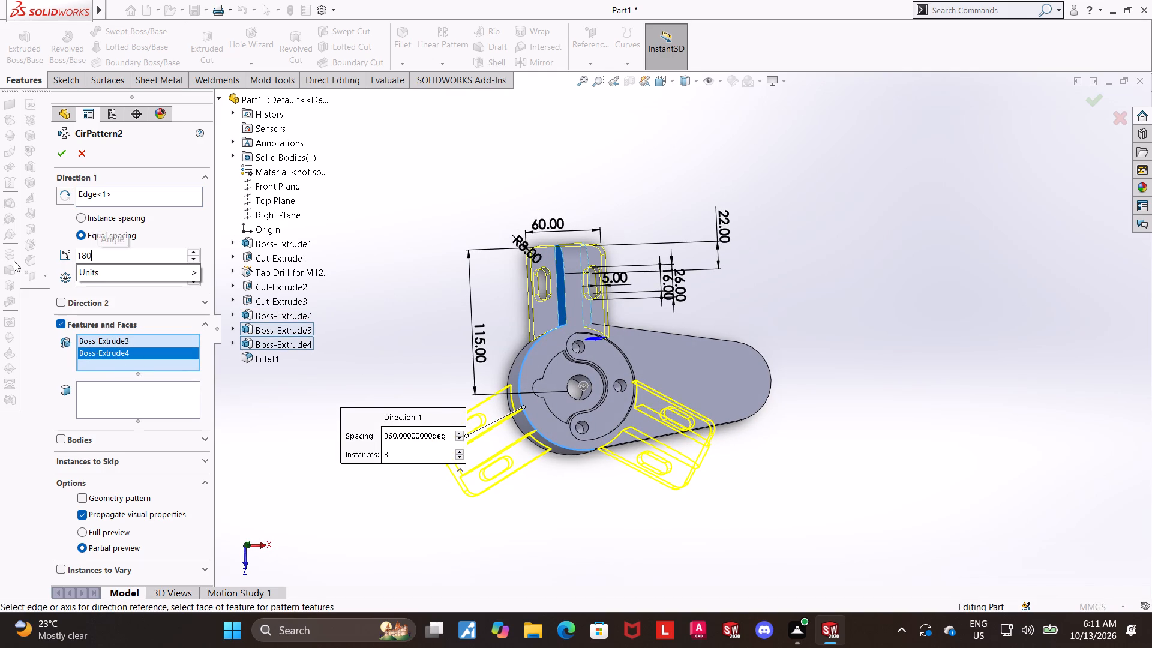
pyautogui.press('Return')
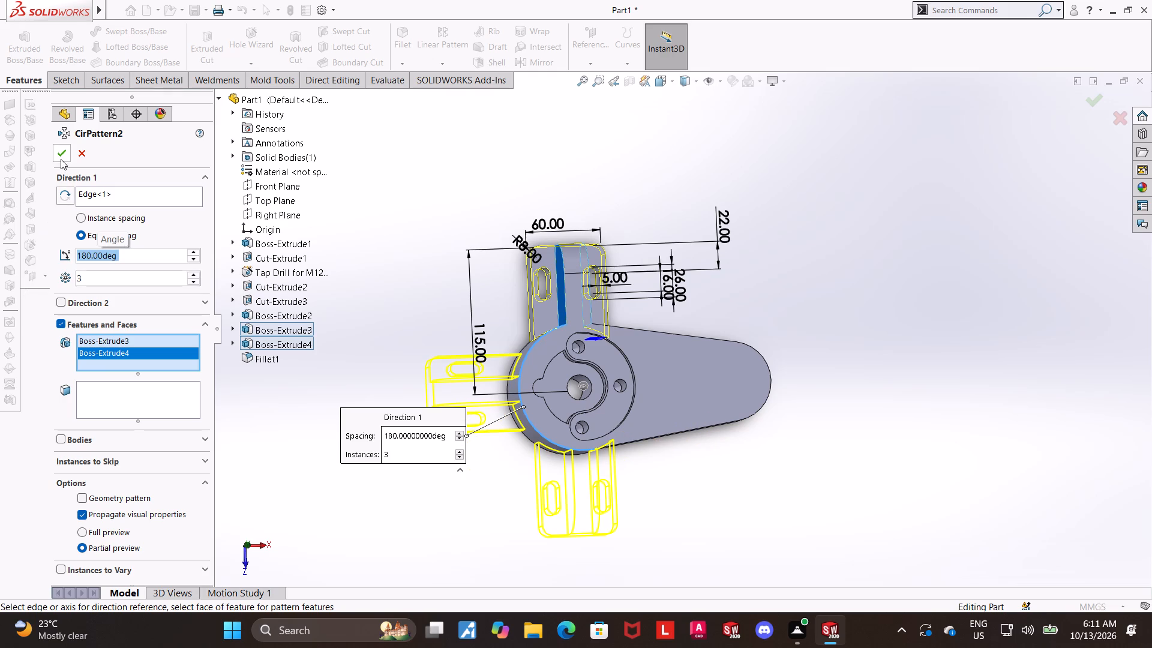
pyautogui.click(61, 159)
pyautogui.click(908, 310)
# Examine the patterned part in the Top view with the Hidden Lines Removed display style.
pyautogui.moveTo(832, 358); pyautogui.dragTo(818, 304, button='middle')
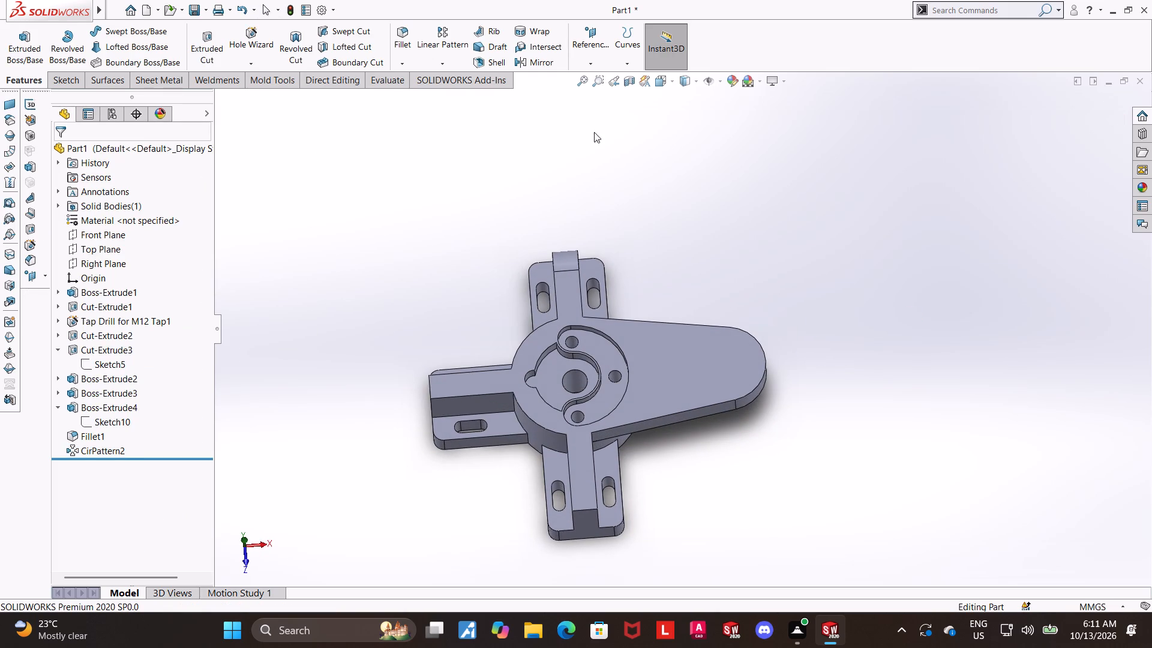
pyautogui.click(658, 83)
pyautogui.click(525, 364)
pyautogui.scroll(1, 757, 400)
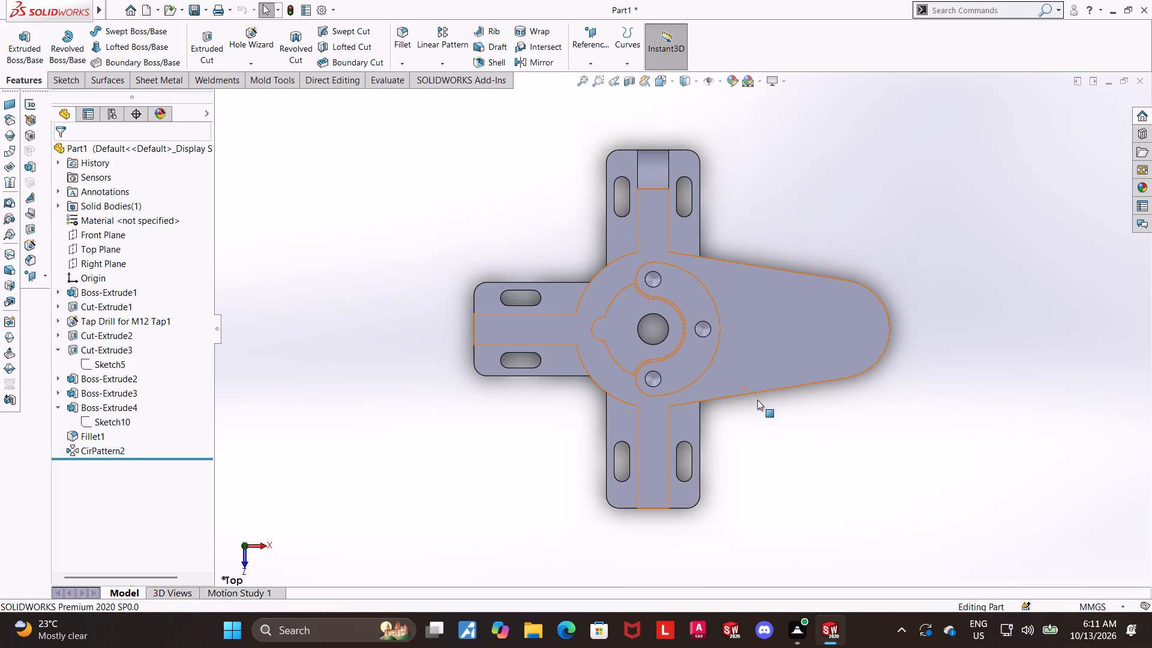
pyautogui.click(692, 80)
pyautogui.click(686, 164)
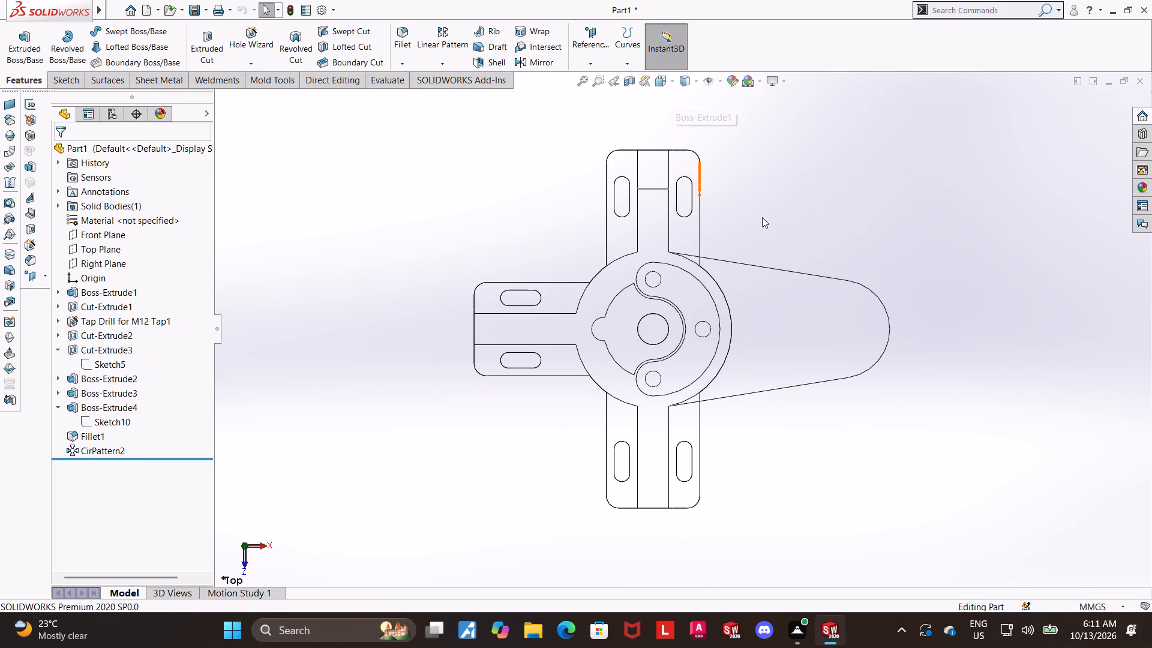
pyautogui.click(934, 318)
pyautogui.scroll(1, 870, 368)
pyautogui.scroll(-1, 767, 296)
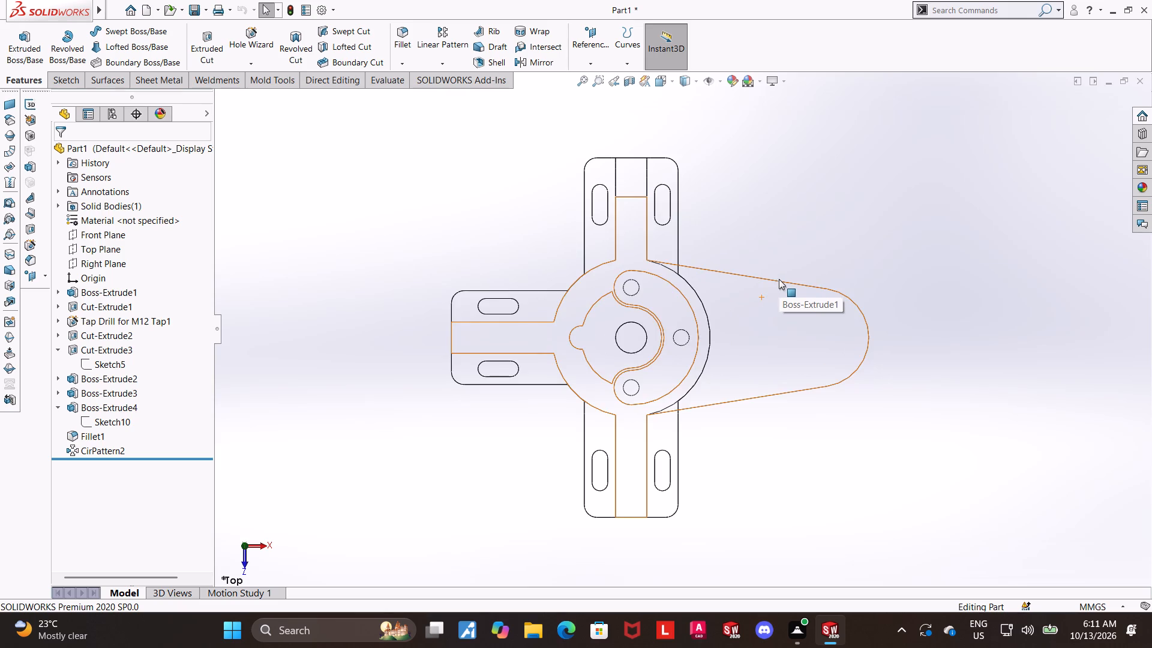
pyautogui.scroll(-1, 779, 279)
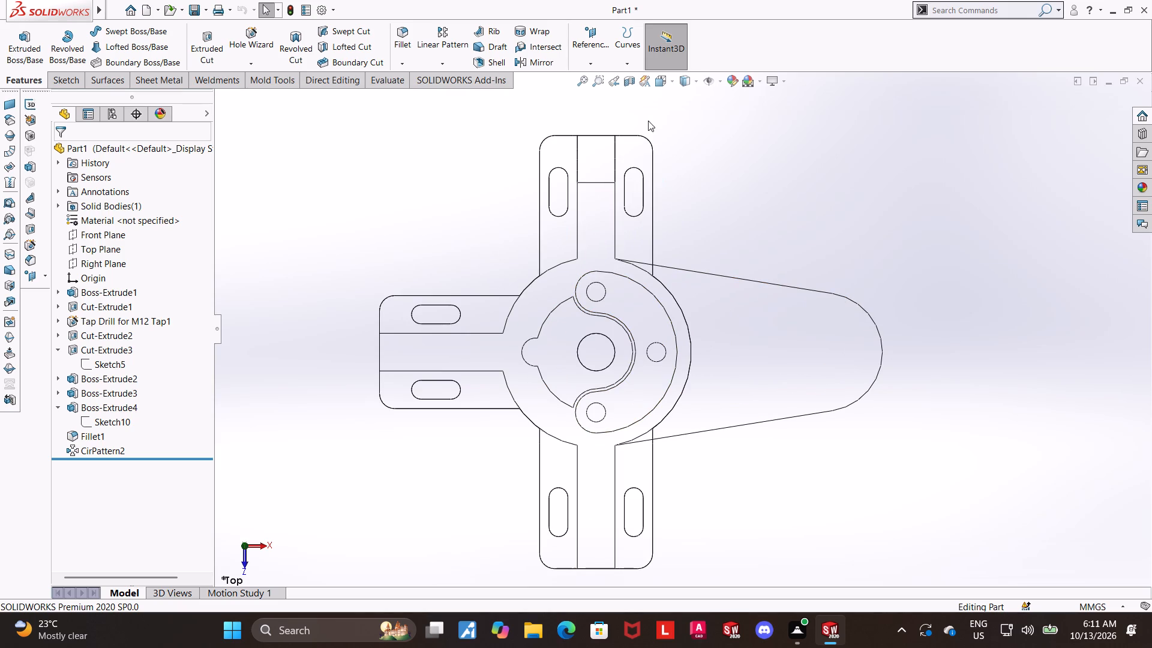
# Examine the part's internal holes and pocket in the Front view with the Hidden Lines Visible display style.
pyautogui.click(693, 82)
pyautogui.click(688, 144)
pyautogui.scroll(1, 757, 233)
pyautogui.moveTo(765, 323); pyautogui.dragTo(766, 202, button='middle')
pyautogui.scroll(2, 769, 205)
pyautogui.moveTo(752, 266); pyautogui.dragTo(748, 191, button='middle')
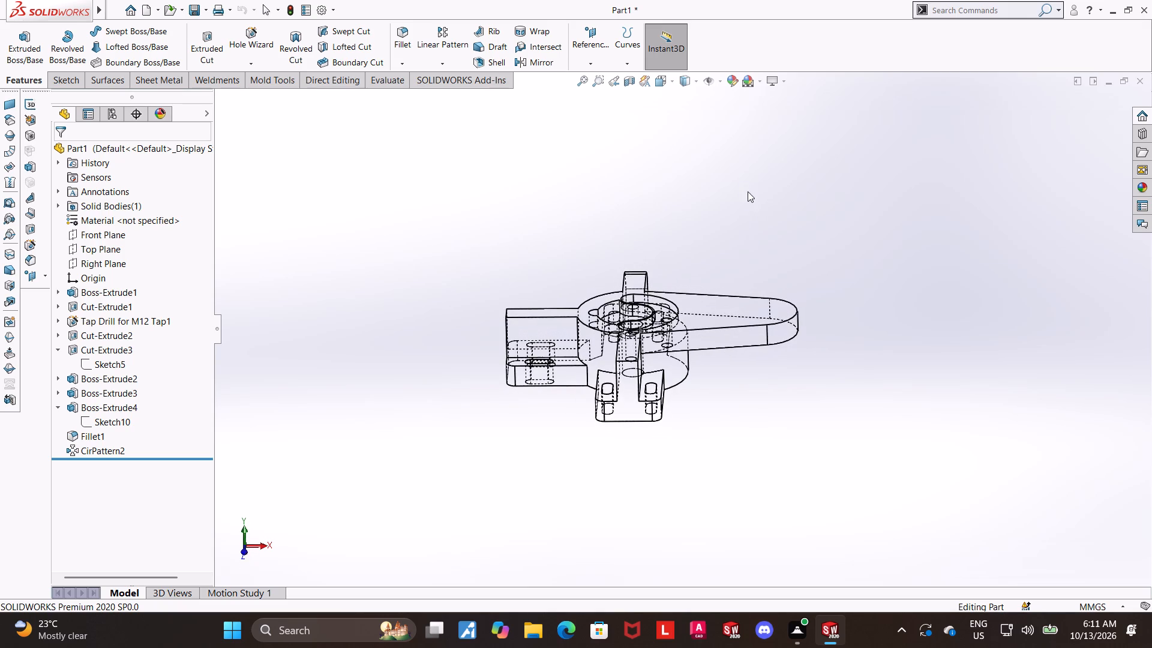
pyautogui.click(658, 80)
pyautogui.click(578, 404)
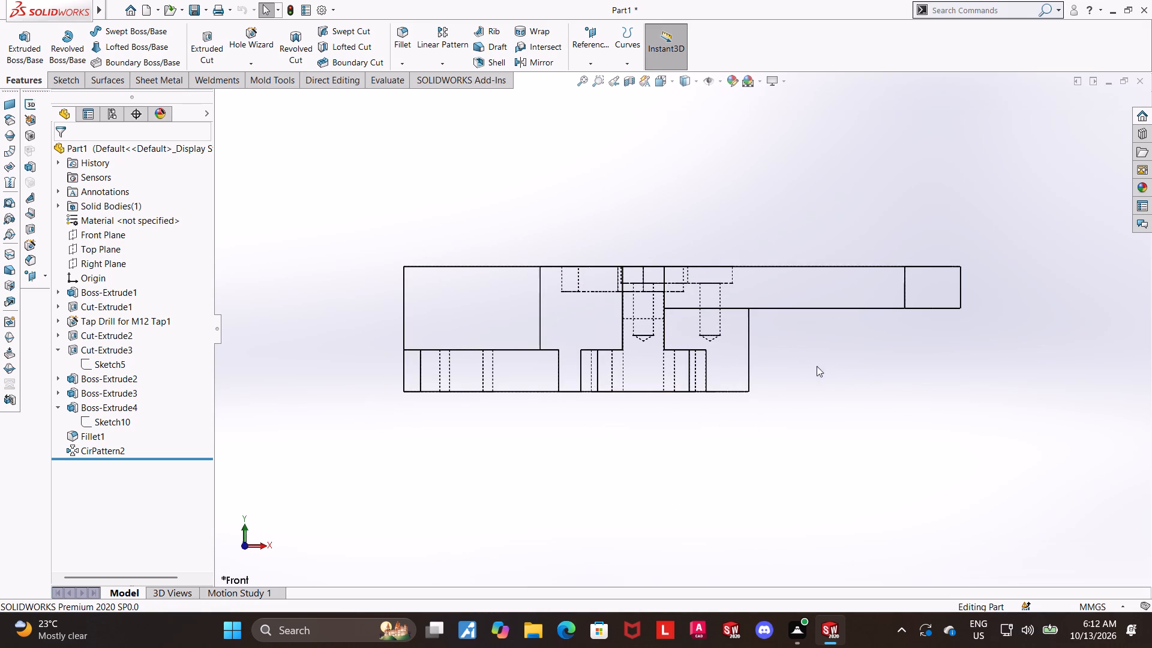
pyautogui.scroll(2, 694, 341)
pyautogui.scroll(-2, 685, 306)
pyautogui.click(833, 372)
pyautogui.scroll(2, 830, 392)
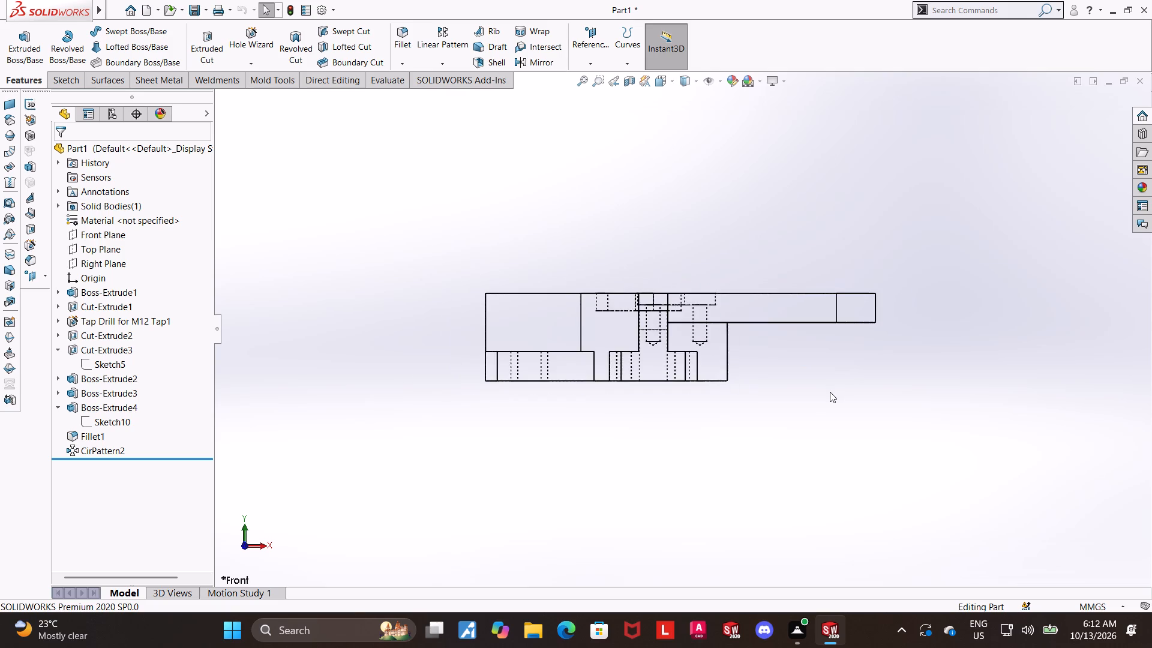
pyautogui.scroll(-2, 742, 348)
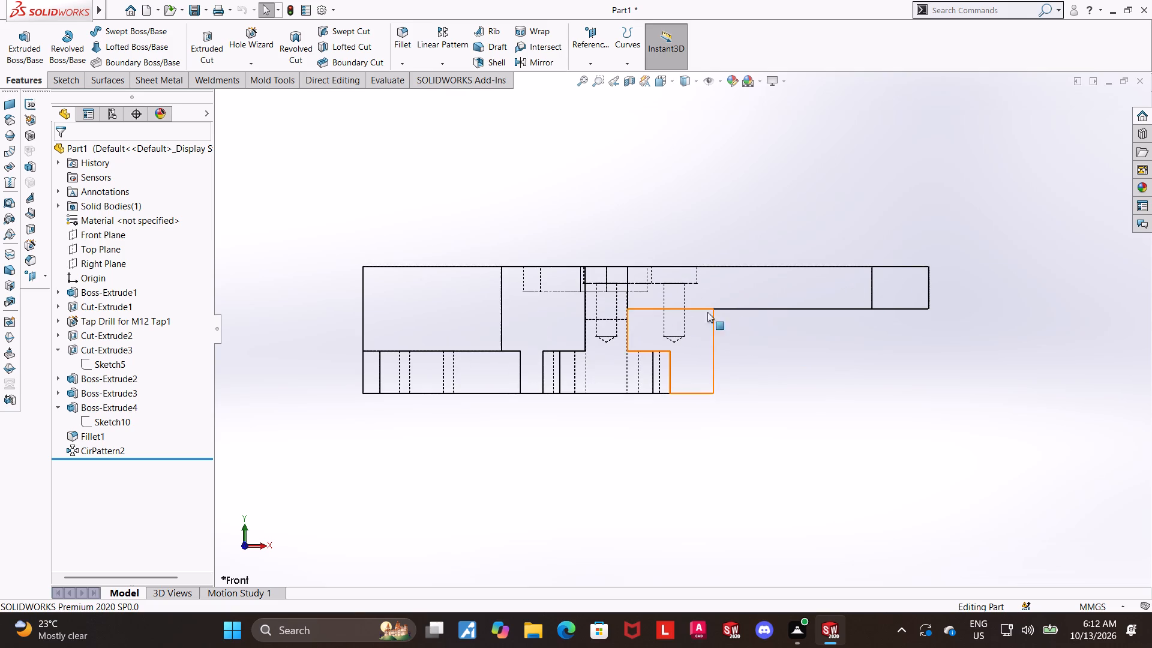
pyautogui.scroll(1, 713, 322)
pyautogui.scroll(-1, 687, 253)
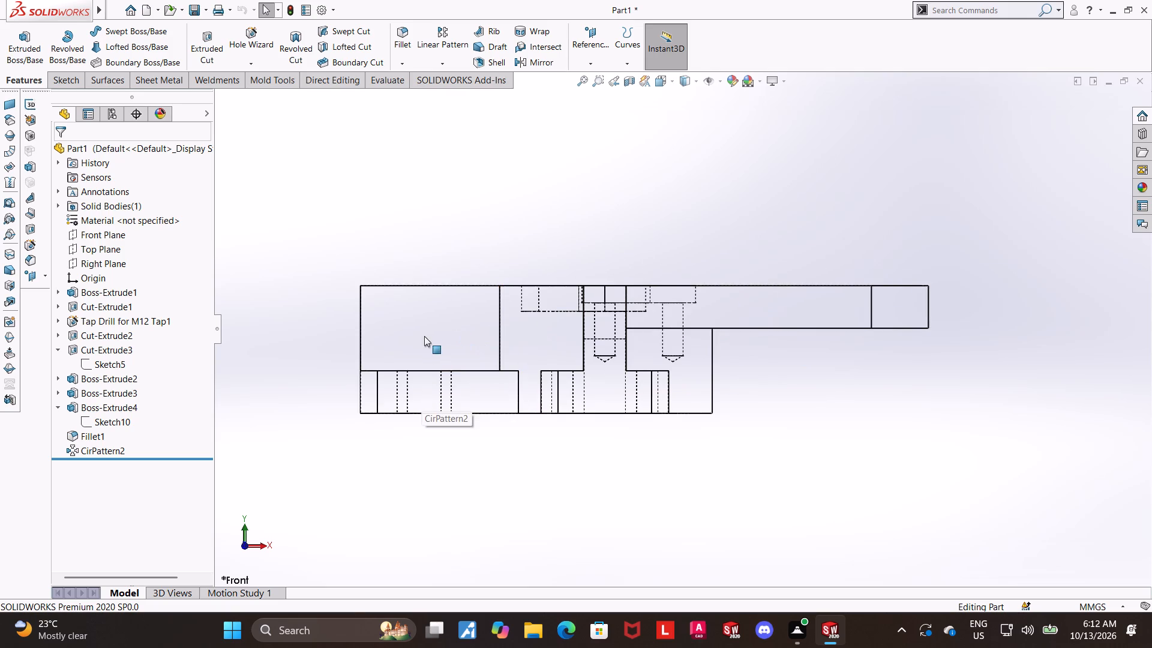
pyautogui.scroll(1, 607, 327)
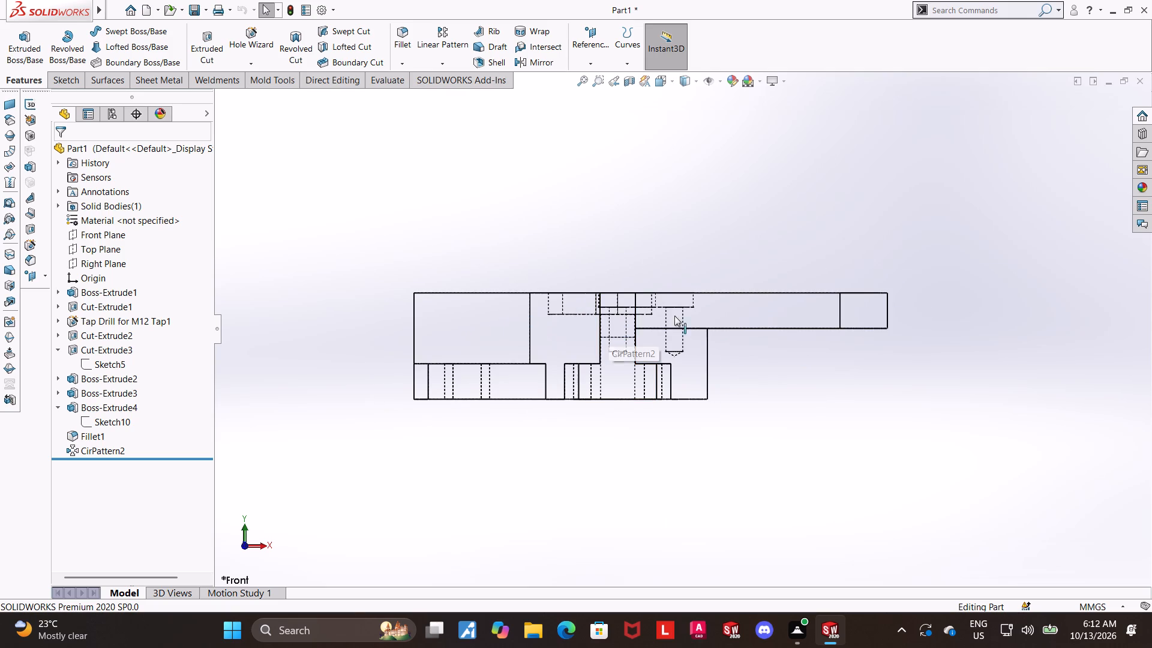
pyautogui.scroll(1, 728, 336)
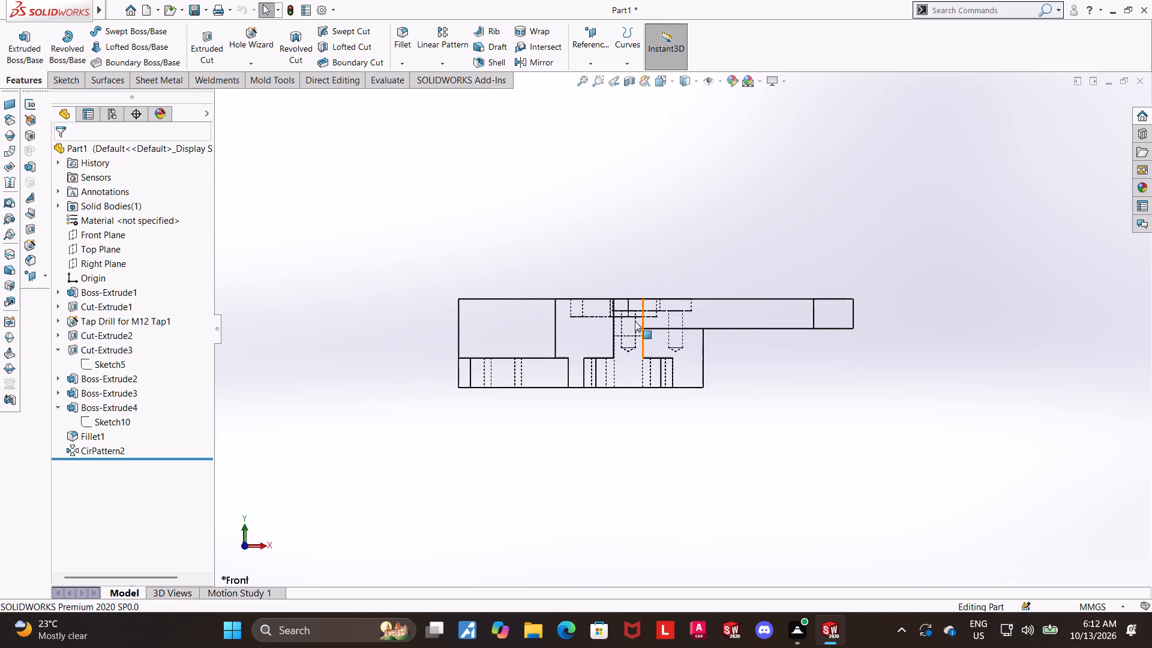
pyautogui.scroll(1, 652, 310)
# Show the dimensions of the cylinder's base sketch and examine them from above.
pyautogui.moveTo(749, 236); pyautogui.dragTo(762, 368, button='middle')
pyautogui.click(67, 289)
pyautogui.click(97, 310)
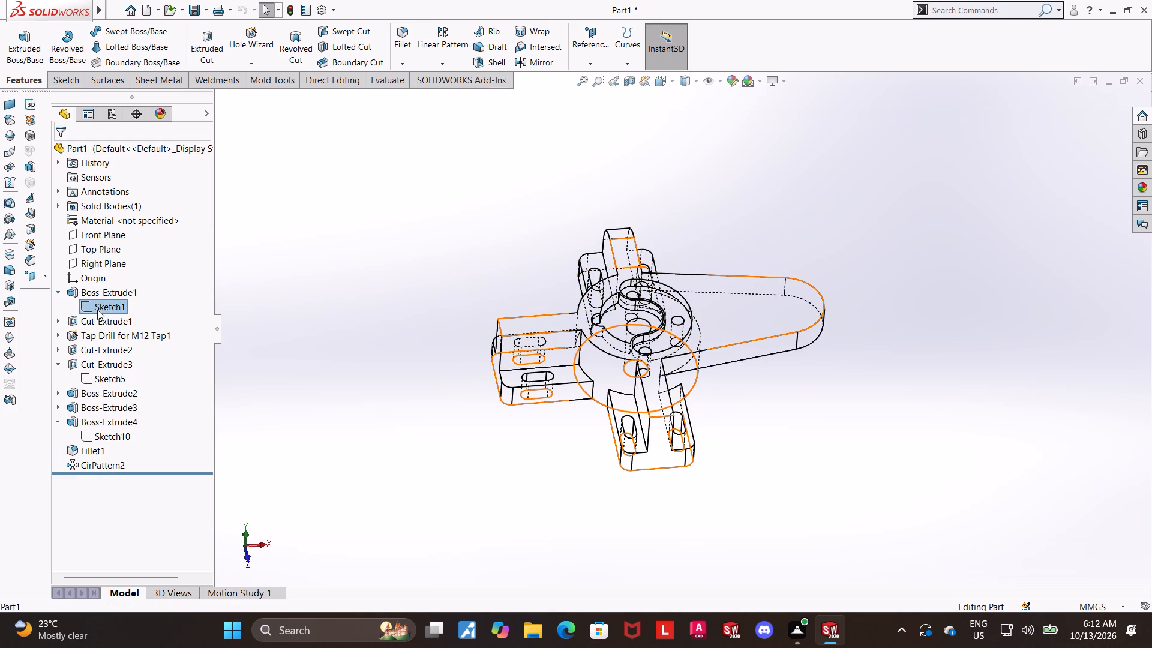
pyautogui.scroll(1, 766, 394)
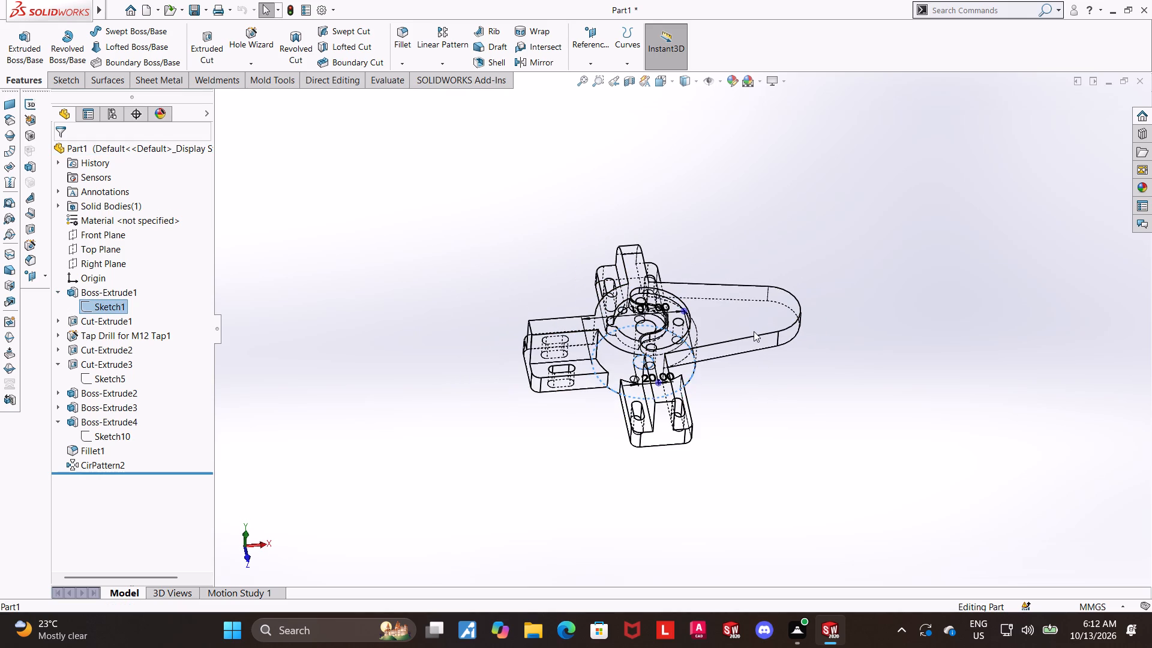
pyautogui.scroll(-2, 754, 331)
pyautogui.moveTo(755, 353); pyautogui.dragTo(752, 471, button='middle')
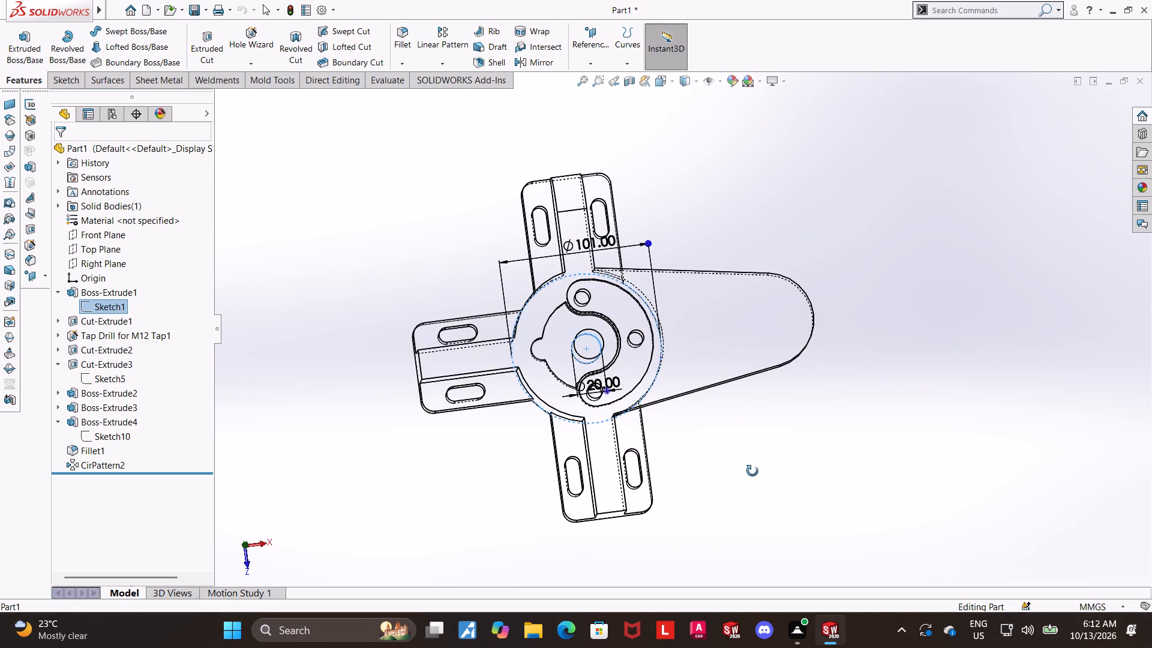
pyautogui.moveTo(752, 471); pyautogui.dragTo(757, 438, button='middle')
pyautogui.click(772, 425)
# Measure the distance between the cylinder's bottom face and the underside of the tangent arm.
pyautogui.scroll(2, 772, 425)
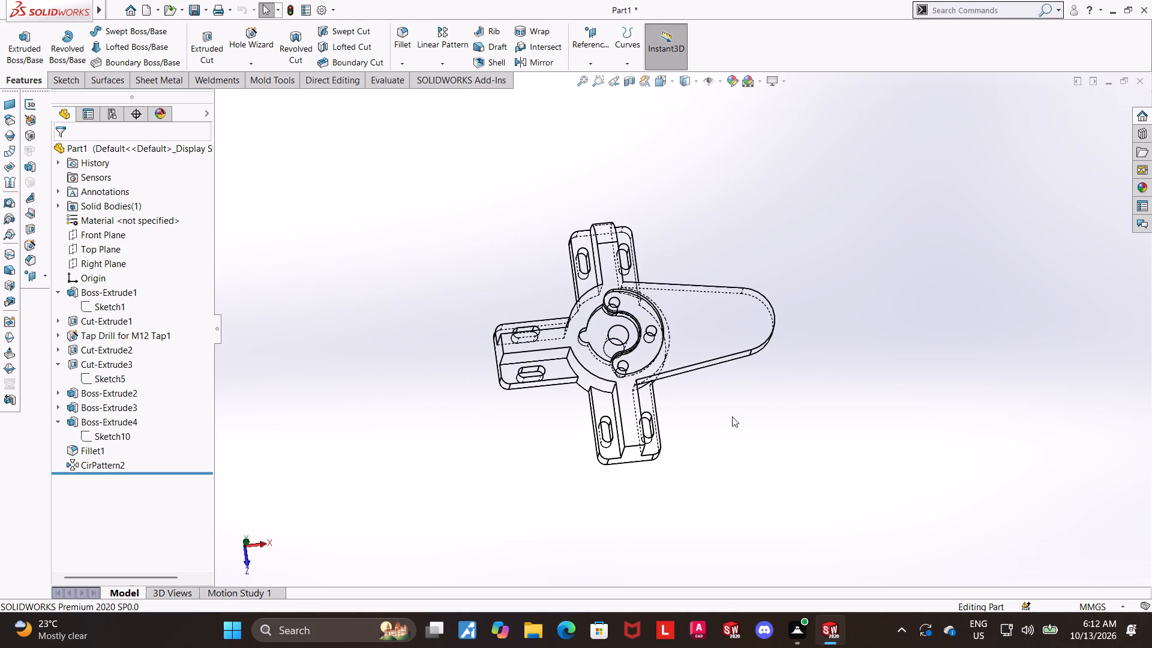
pyautogui.moveTo(732, 416); pyautogui.dragTo(733, 383, button='middle')
pyautogui.scroll(-3, 715, 334)
pyautogui.moveTo(690, 407); pyautogui.dragTo(678, 400, button='middle')
pyautogui.scroll(1, 683, 407)
pyautogui.moveTo(685, 415); pyautogui.dragTo(682, 295, button='middle')
pyautogui.click(759, 446)
pyautogui.scroll(1, 757, 431)
pyautogui.moveTo(752, 419); pyautogui.dragTo(742, 371, button='middle')
pyautogui.moveTo(725, 377); pyautogui.dragTo(716, 313, button='middle')
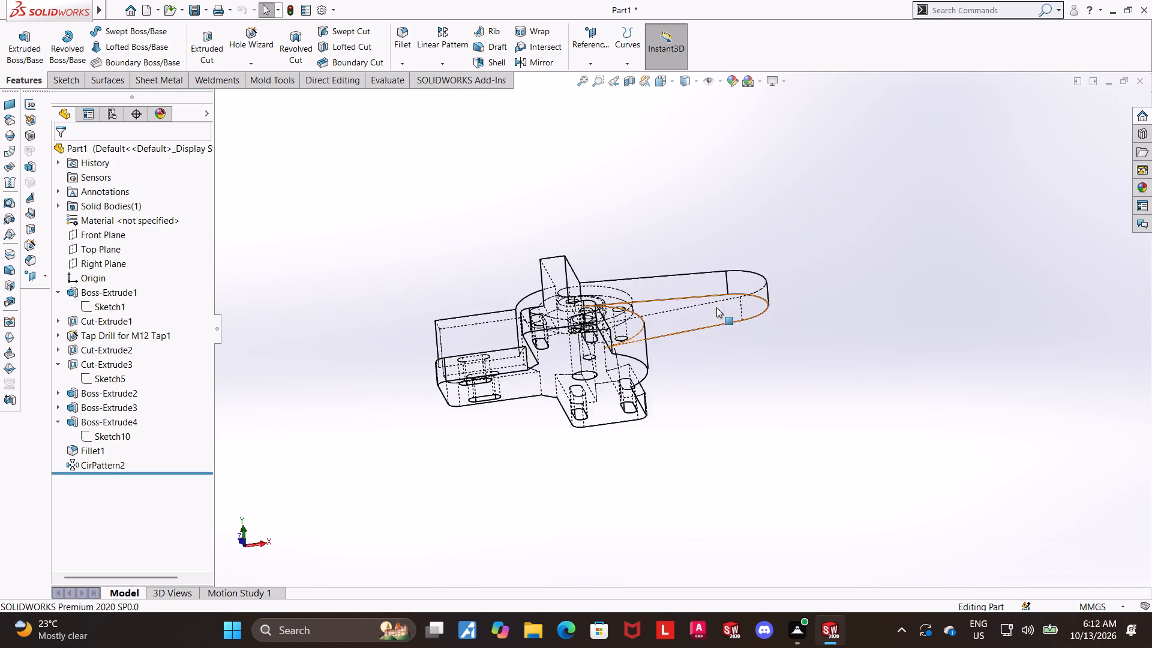
pyautogui.scroll(1, 719, 284)
pyautogui.scroll(-4, 719, 283)
pyautogui.click(402, 76)
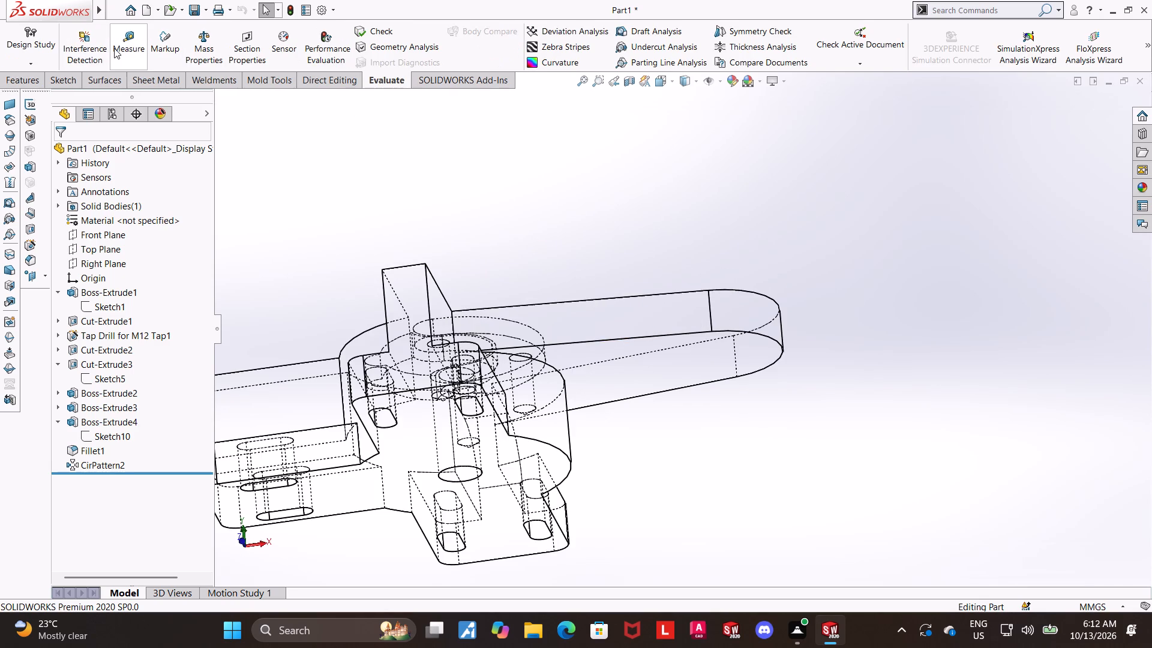
pyautogui.click(114, 48)
pyautogui.click(546, 457)
pyautogui.click(644, 344)
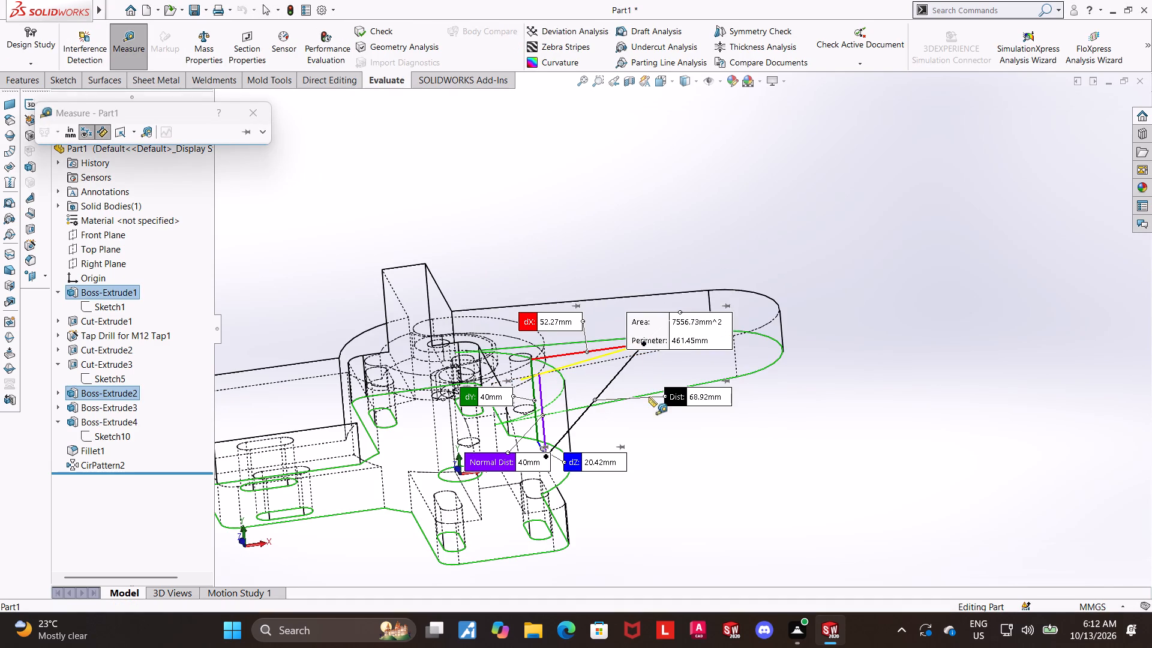
pyautogui.scroll(1, 622, 461)
pyautogui.press('Escape')
# Examine the slotted extensions, blocks and hidden edges of the whole part from oblique angles above.
pyautogui.scroll(2, 705, 365)
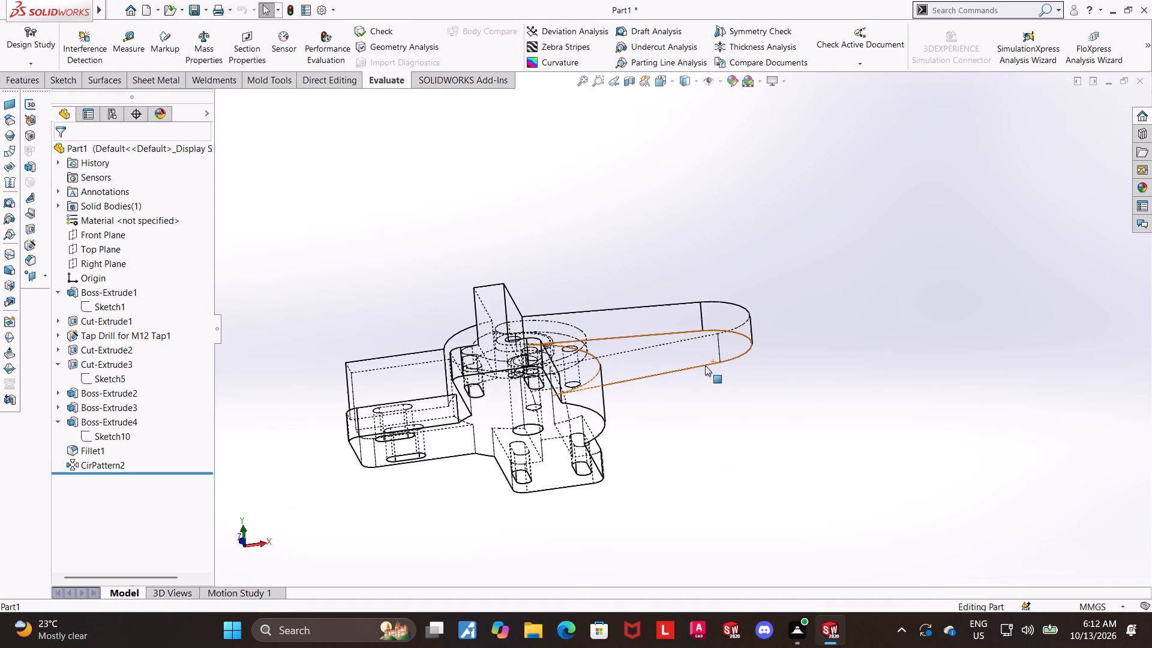
pyautogui.moveTo(373, 271); pyautogui.dragTo(392, 350, button='middle')
pyautogui.moveTo(473, 344); pyautogui.dragTo(481, 417, button='middle')
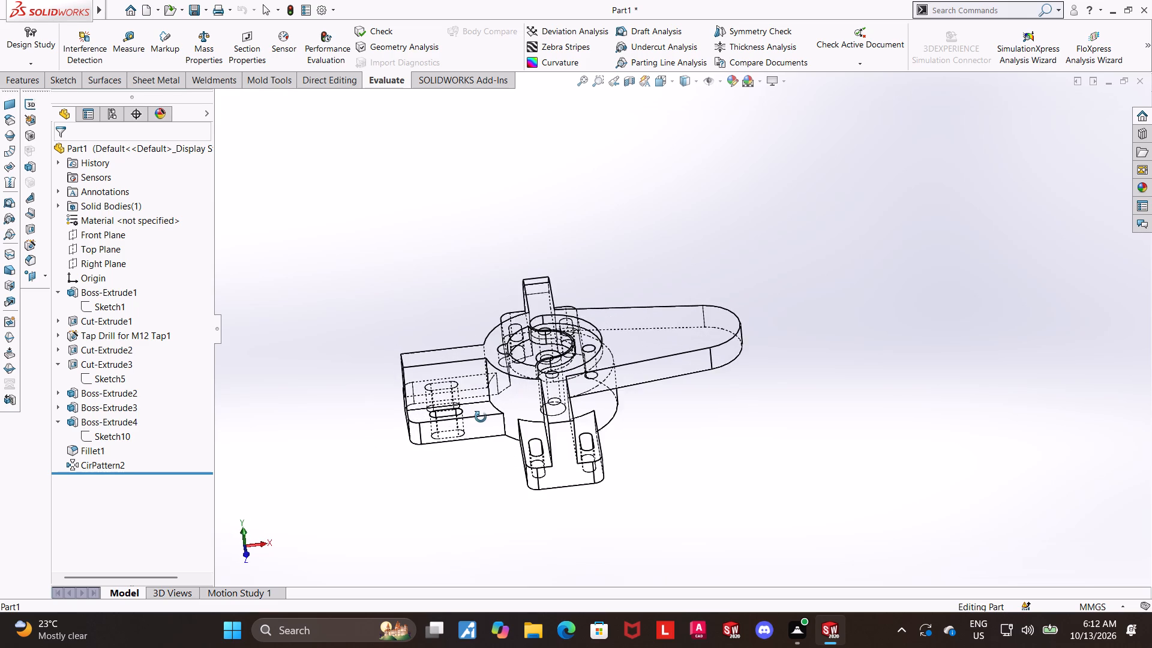
pyautogui.moveTo(481, 417); pyautogui.dragTo(484, 427, button='middle')
pyautogui.moveTo(596, 424); pyautogui.dragTo(599, 498, button='middle')
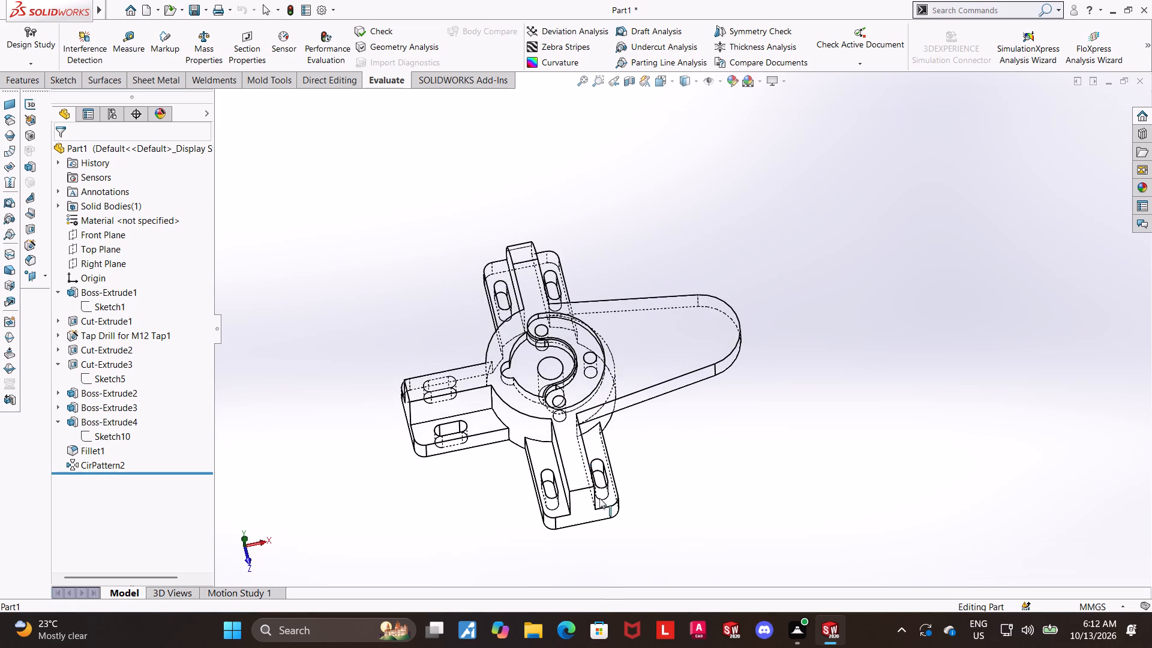
pyautogui.moveTo(599, 498); pyautogui.dragTo(599, 500, button='middle')
pyautogui.scroll(-2, 506, 434)
pyautogui.scroll(2, 468, 430)
pyautogui.scroll(-1, 386, 415)
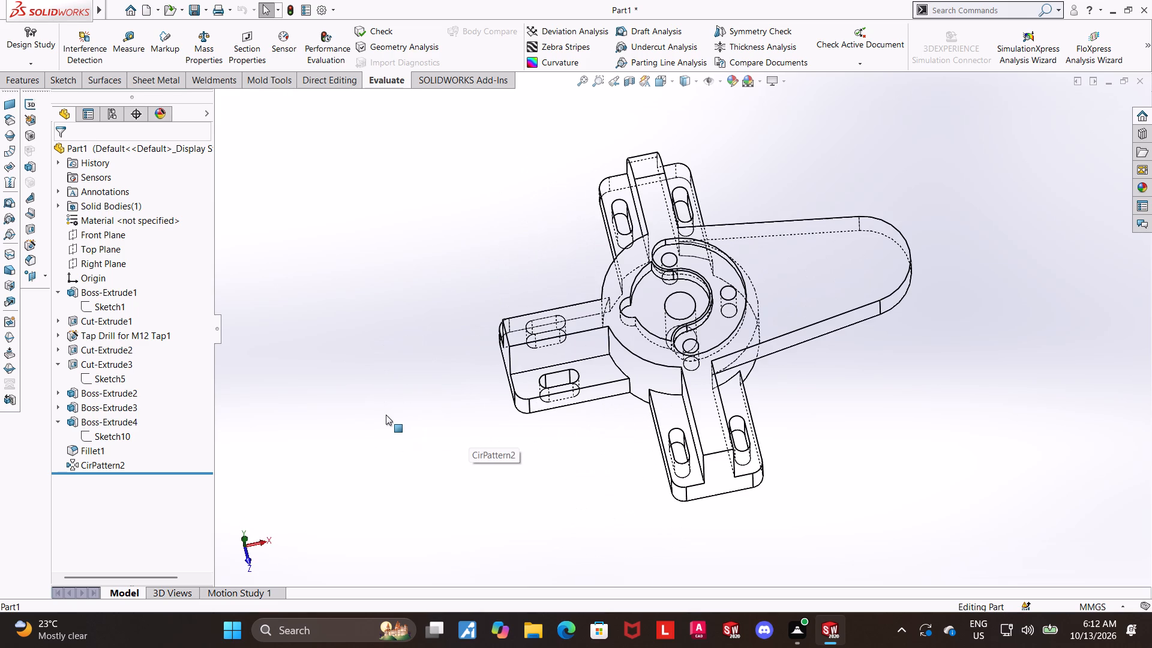
pyautogui.scroll(1, 390, 410)
pyautogui.scroll(-1, 415, 402)
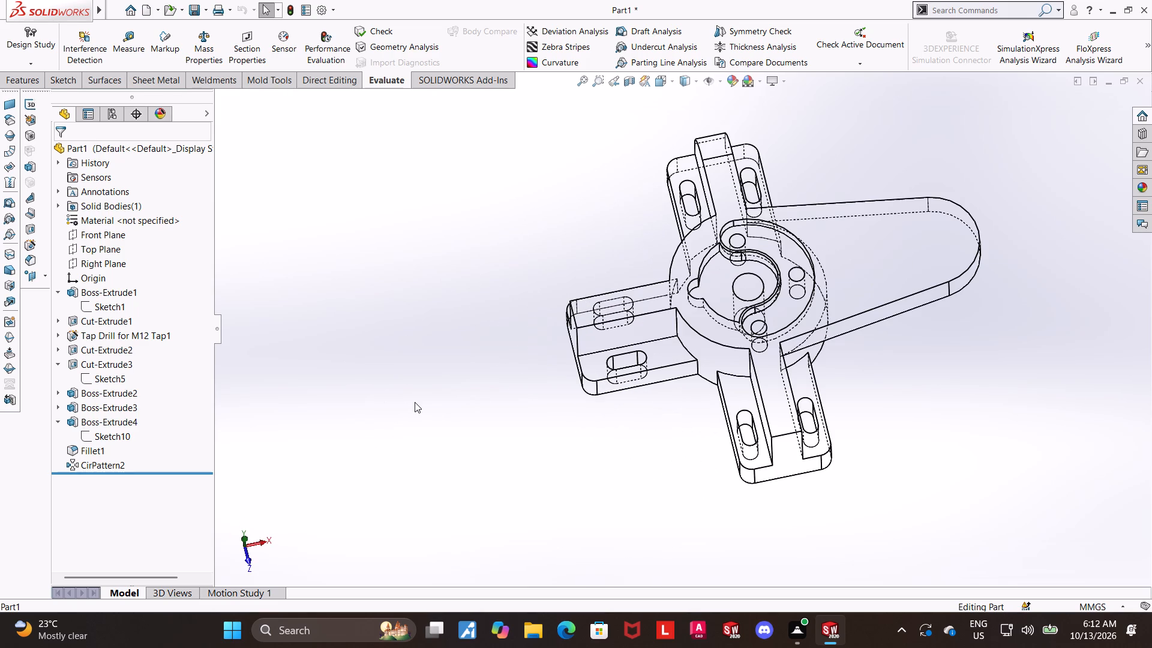
pyautogui.scroll(1, 415, 402)
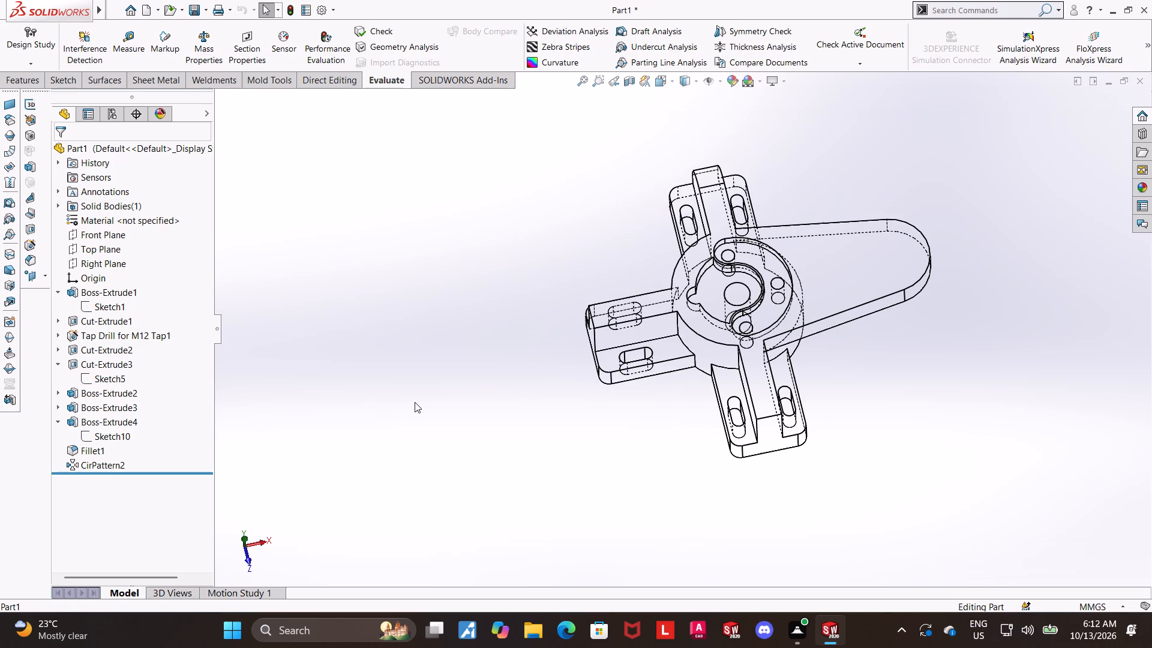
pyautogui.scroll(-1, 532, 401)
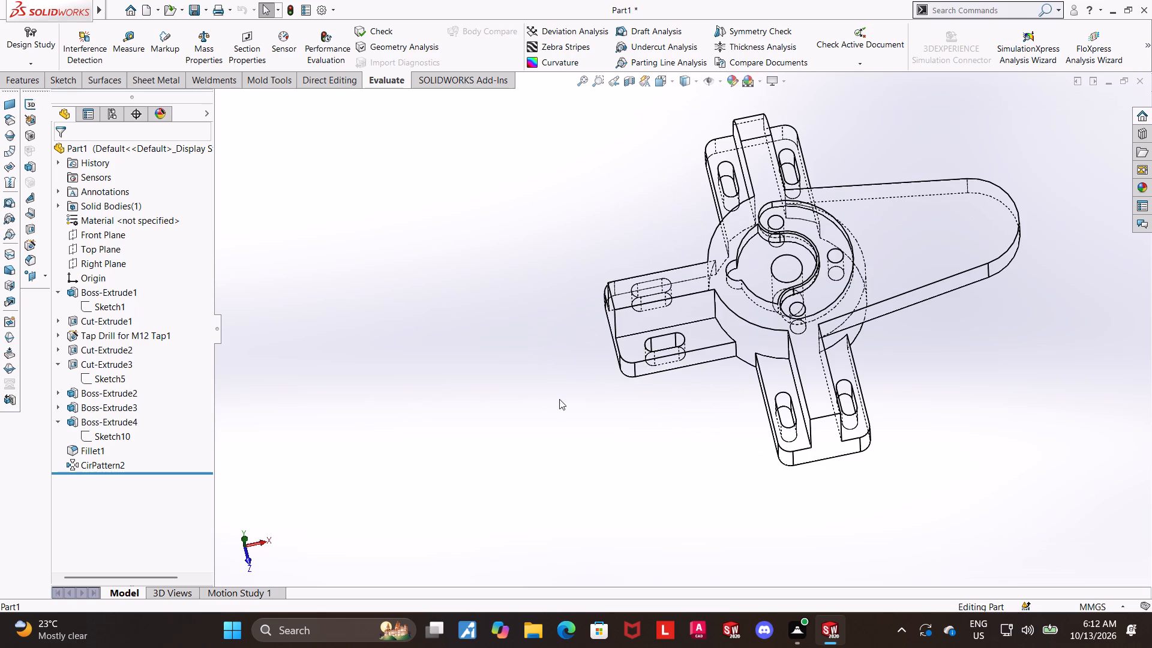
pyautogui.scroll(-1, 817, 364)
pyautogui.scroll(3, 903, 350)
pyautogui.scroll(-3, 920, 218)
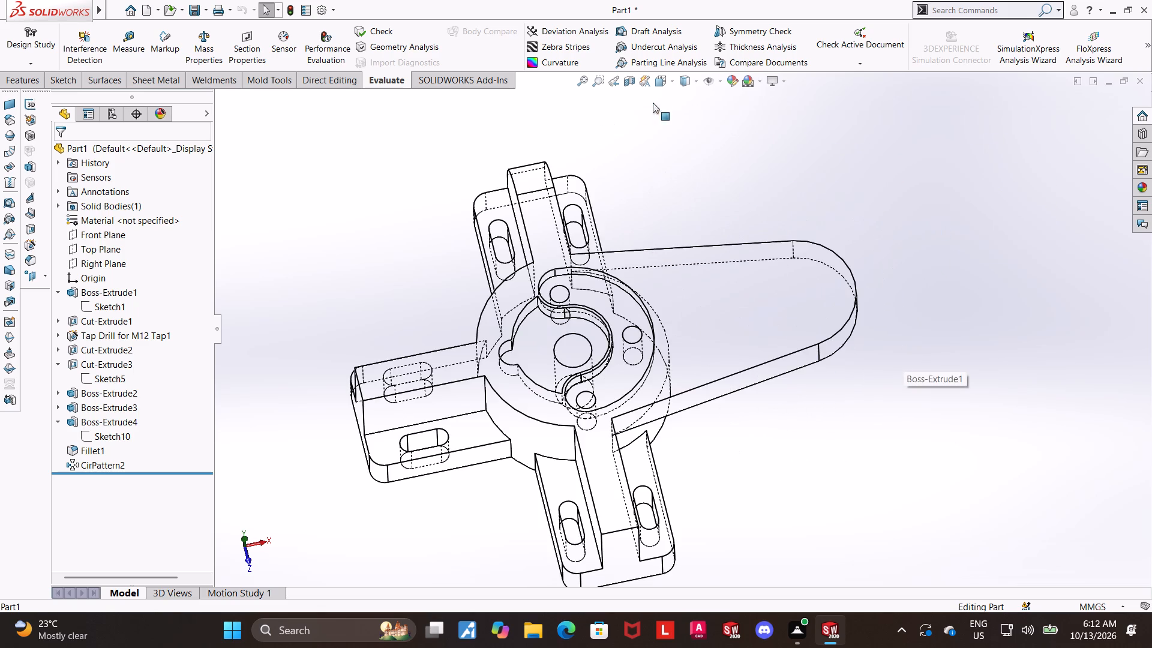
# Display the part in the Shaded With Edges style and orient it to an isometric view.
pyautogui.click(685, 78)
pyautogui.click(682, 102)
pyautogui.scroll(3, 652, 341)
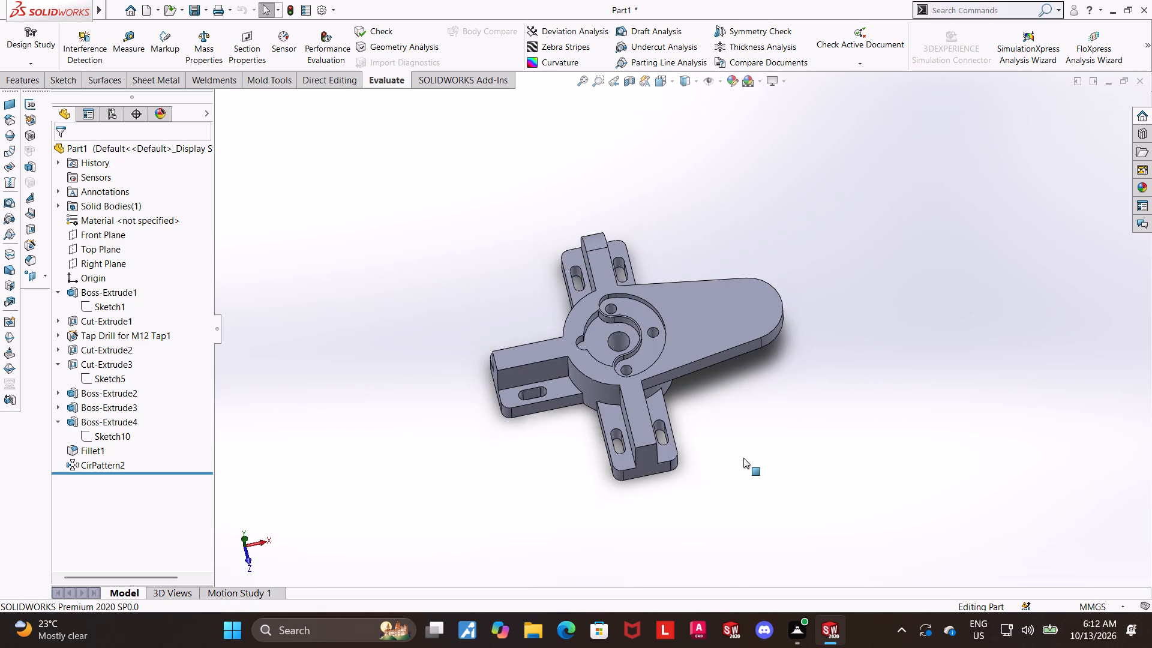
pyautogui.moveTo(742, 466); pyautogui.dragTo(742, 391, button='middle')
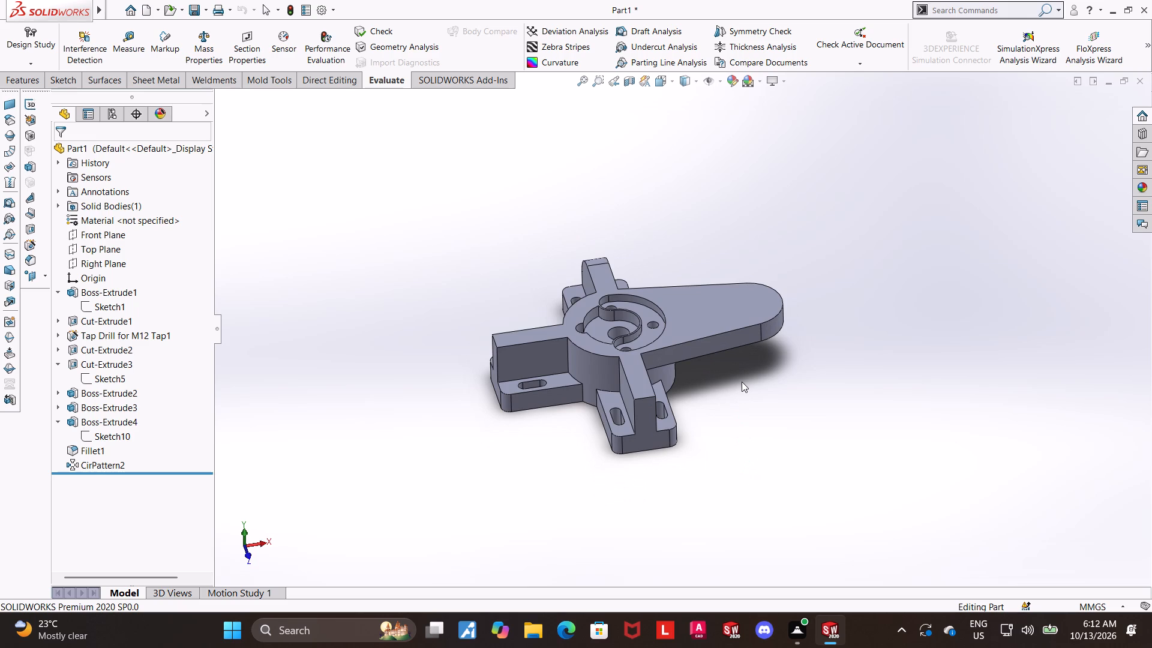
pyautogui.scroll(2, 665, 431)
pyautogui.moveTo(652, 379); pyautogui.dragTo(658, 377, button='middle')
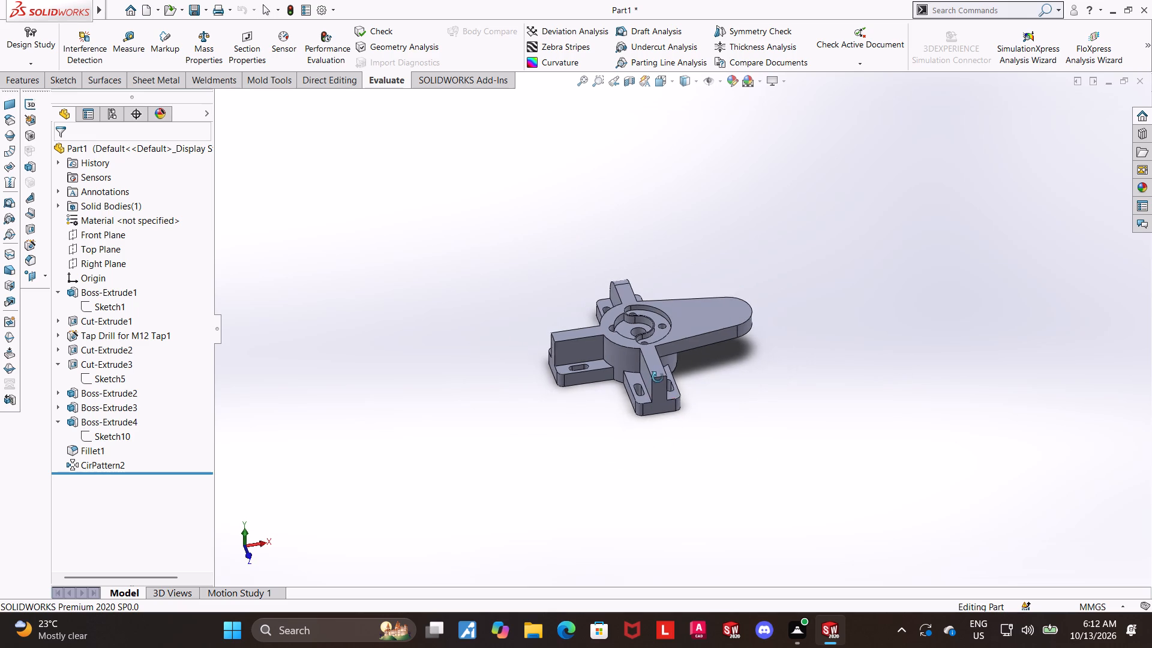
pyautogui.moveTo(658, 377); pyautogui.dragTo(674, 473, button='middle')
pyautogui.click(659, 82)
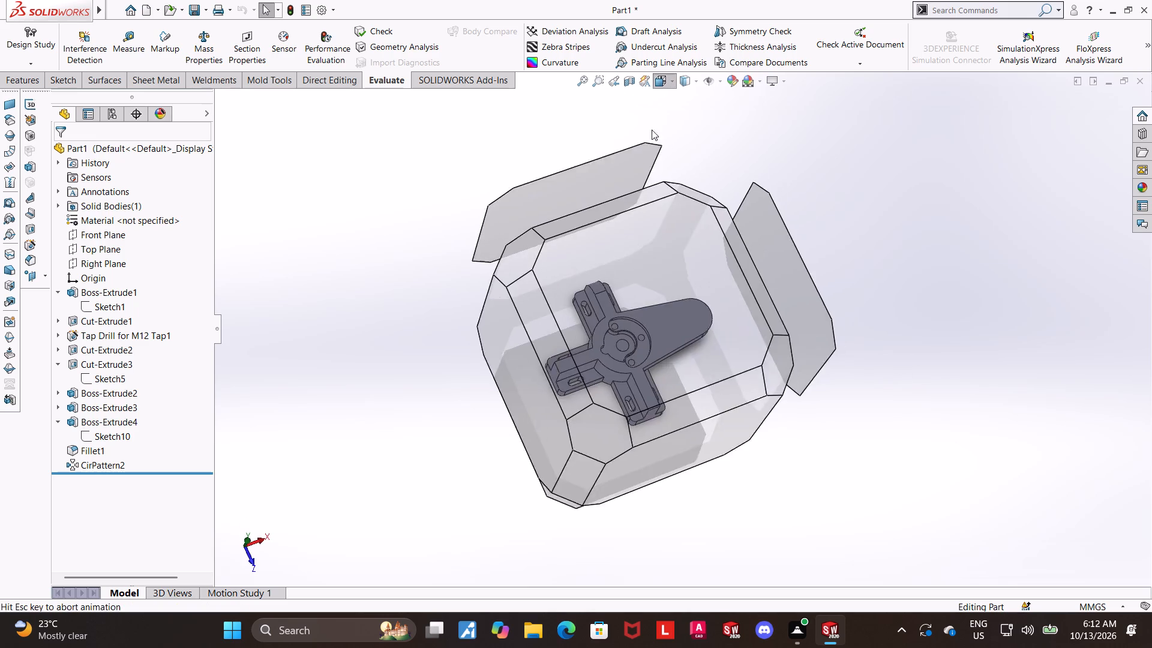
pyautogui.click(502, 486)
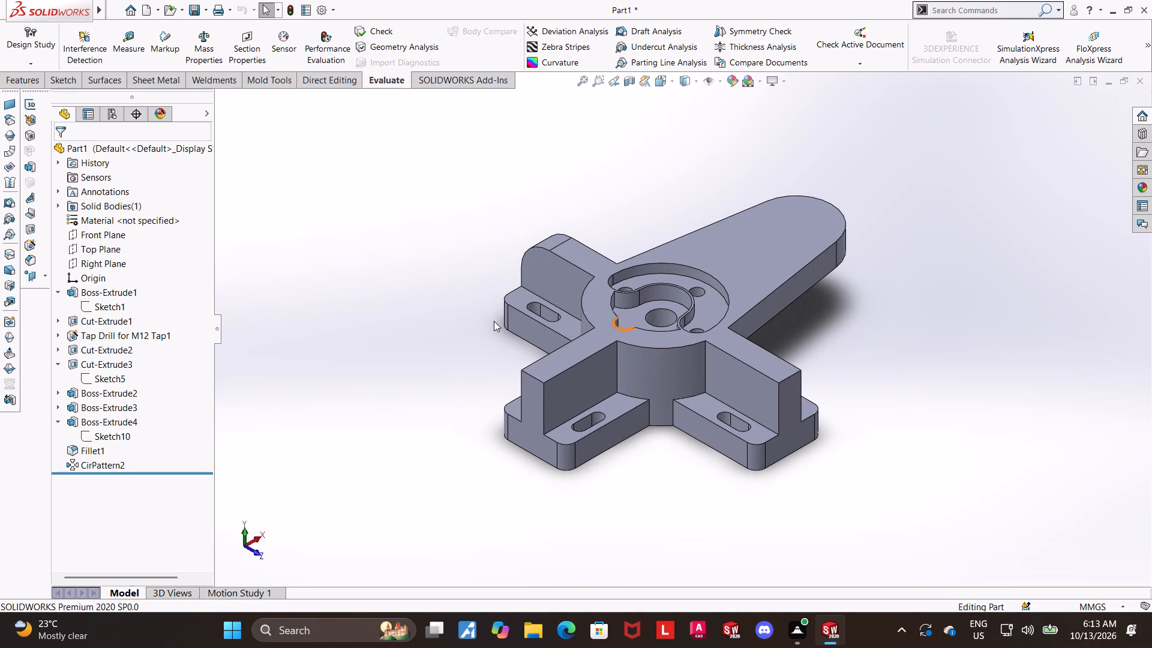
# Delete the existing fillet from the outer top edge of the original block.
pyautogui.rightClick(91, 446)
pyautogui.click(132, 461)
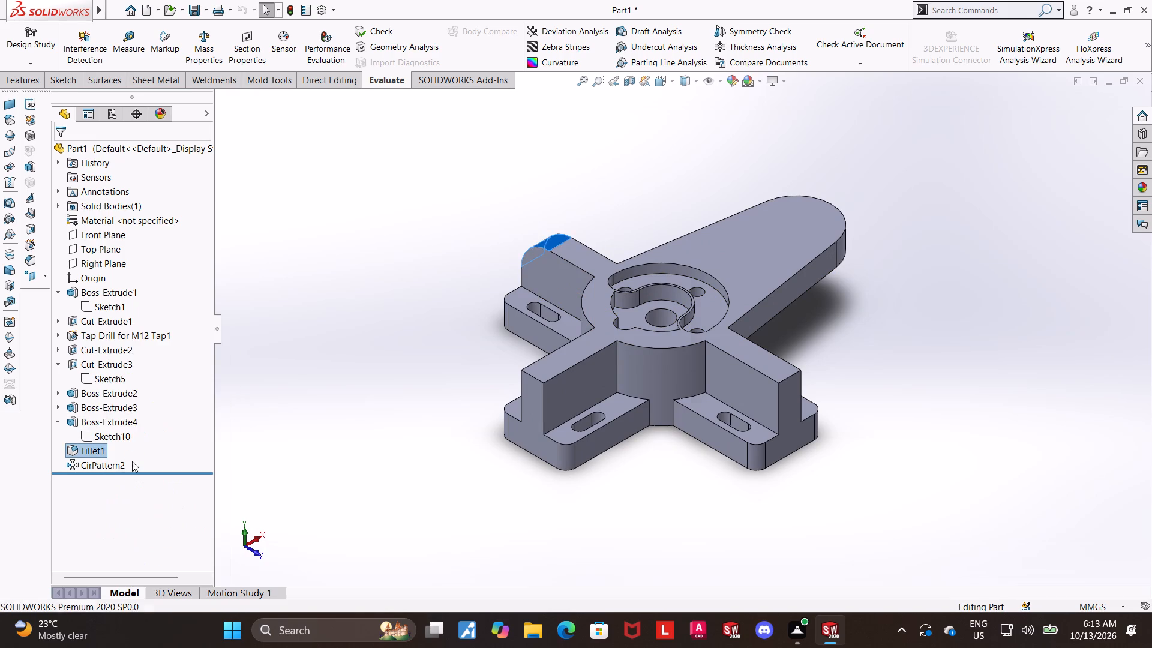
pyautogui.click(654, 243)
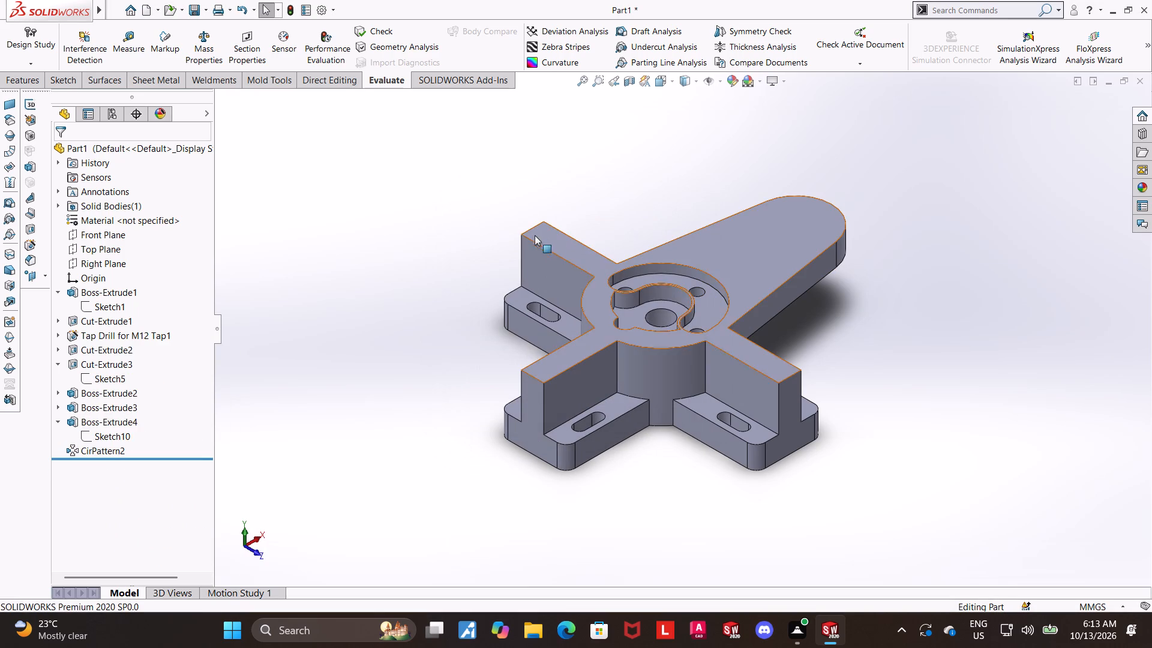
# Fillet the outer top edges of all three blocks with a symmetric 25 mm radius.
pyautogui.click(22, 80)
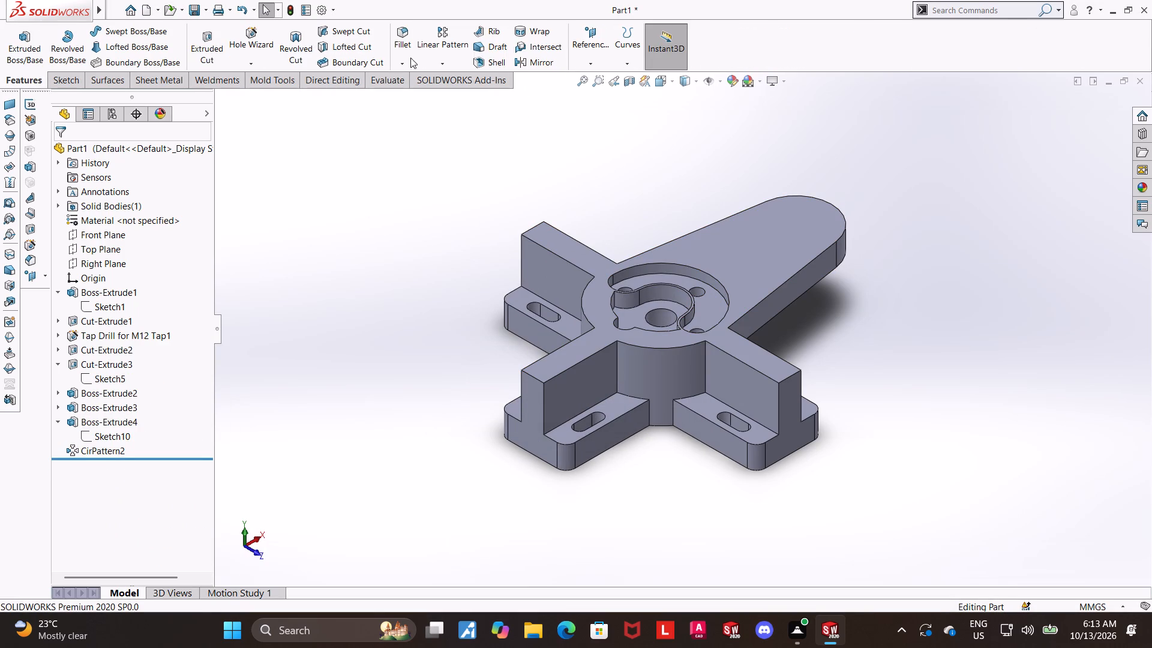
pyautogui.click(402, 39)
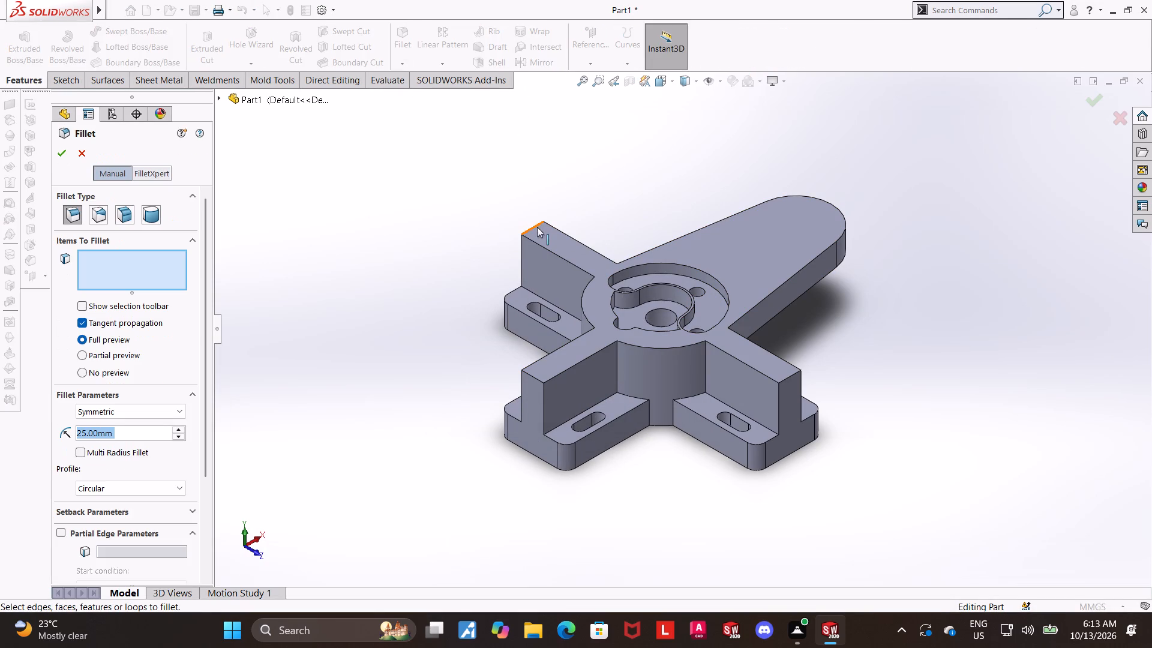
pyautogui.click(537, 227)
pyautogui.click(535, 379)
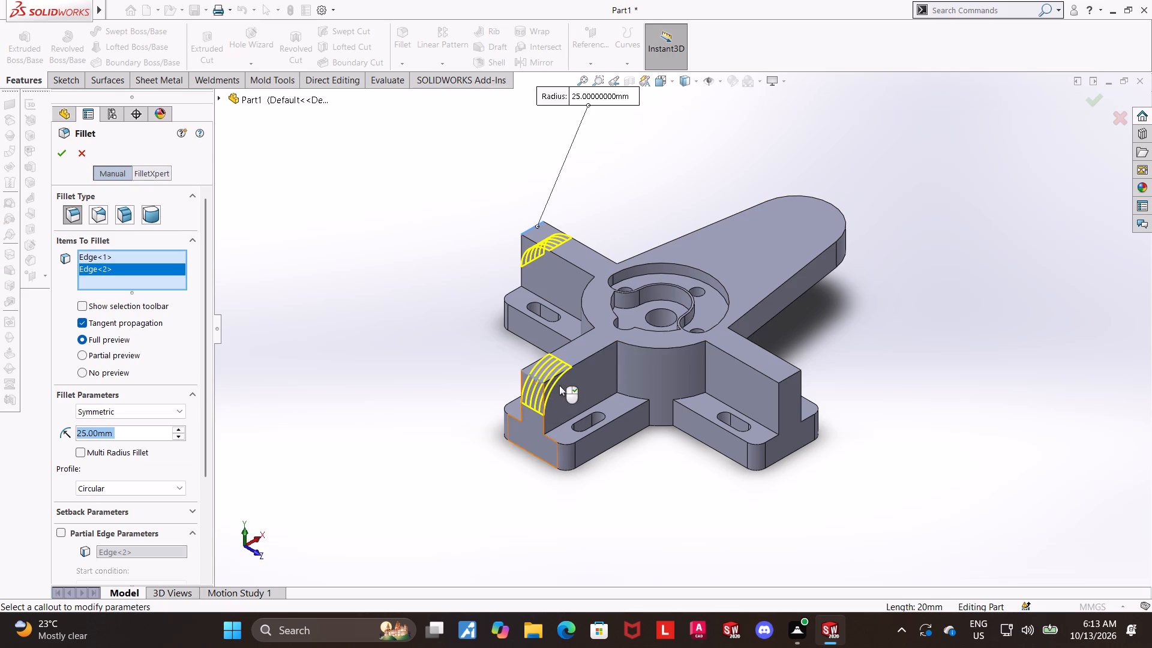
pyautogui.click(785, 378)
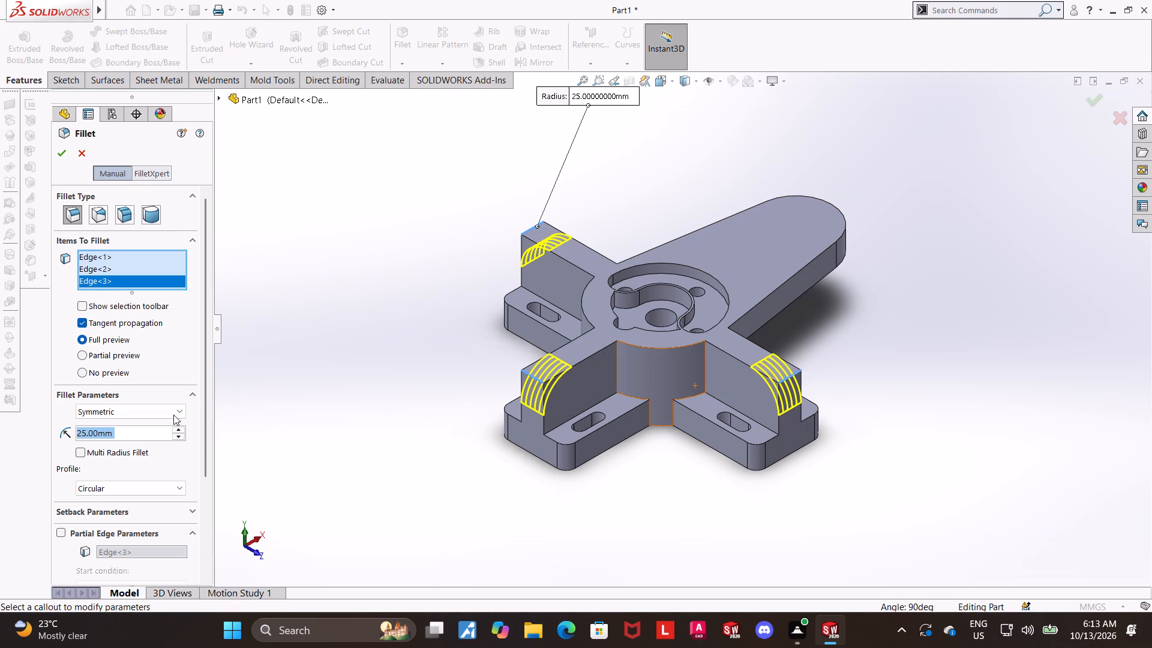
pyautogui.click(68, 156)
pyautogui.click(305, 345)
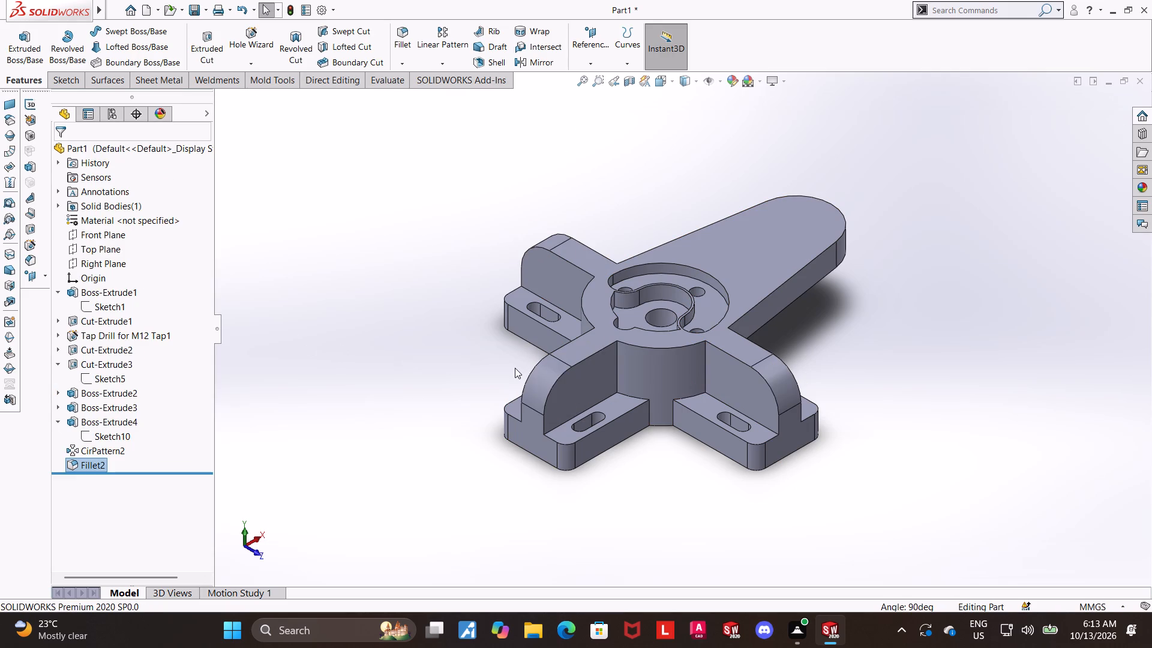
# Orient the part to the front view and display it in the Hidden Lines Visible style.
pyautogui.moveTo(609, 407); pyautogui.dragTo(583, 298, button='middle')
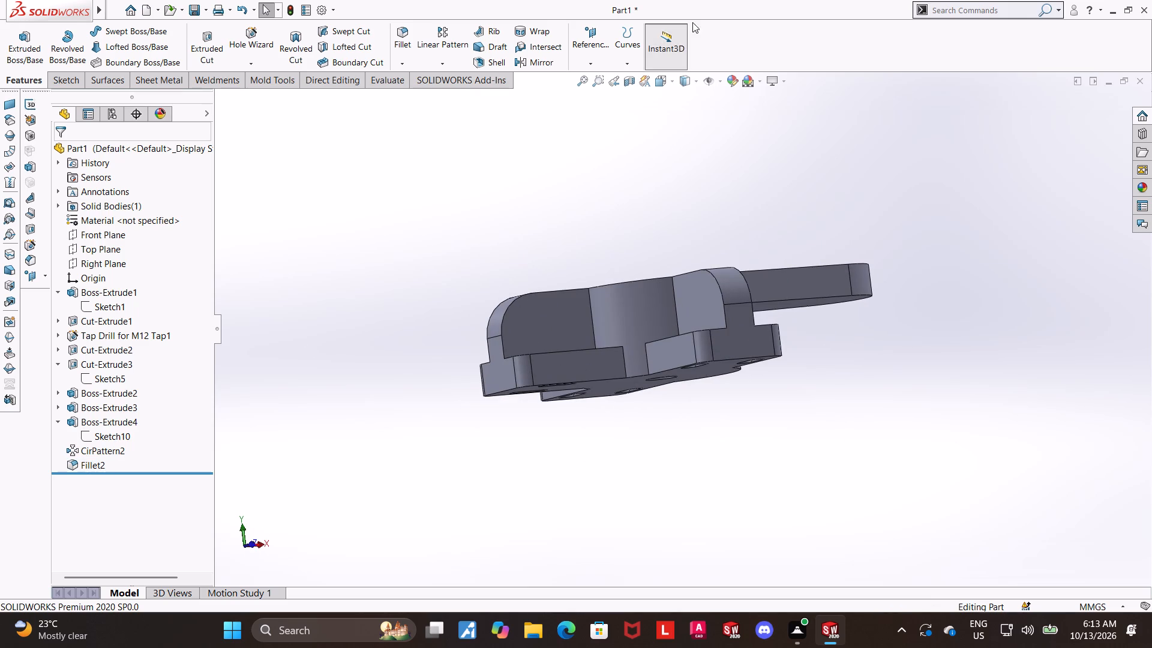
pyautogui.click(659, 73)
pyautogui.click(659, 80)
pyautogui.click(576, 402)
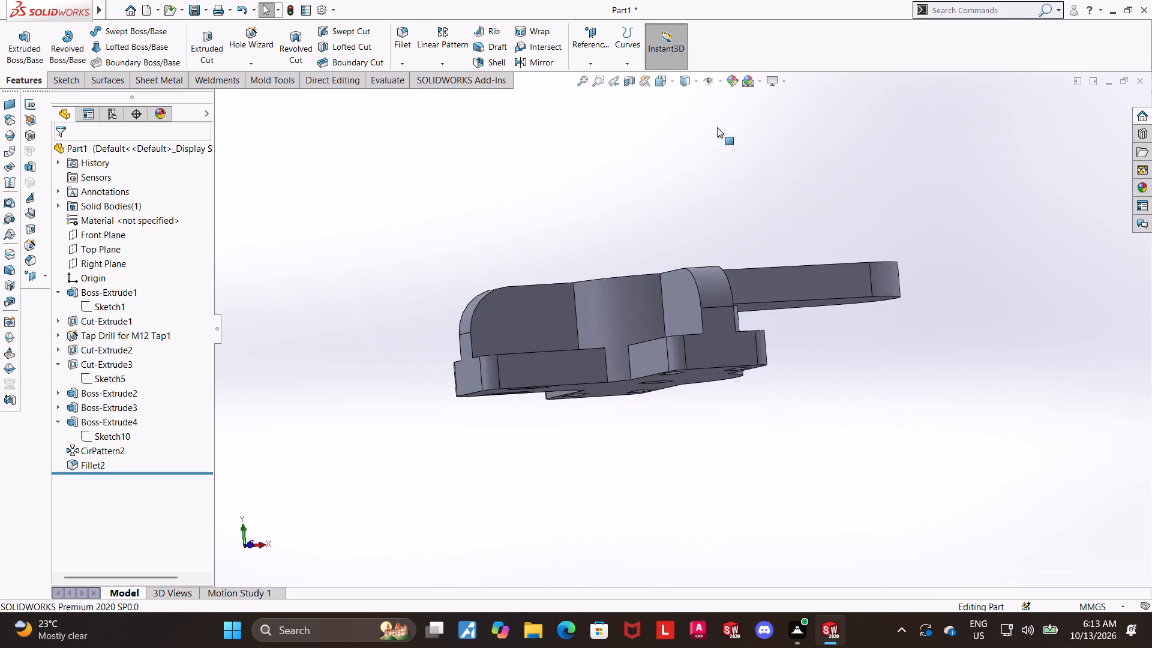
pyautogui.click(685, 78)
pyautogui.click(689, 152)
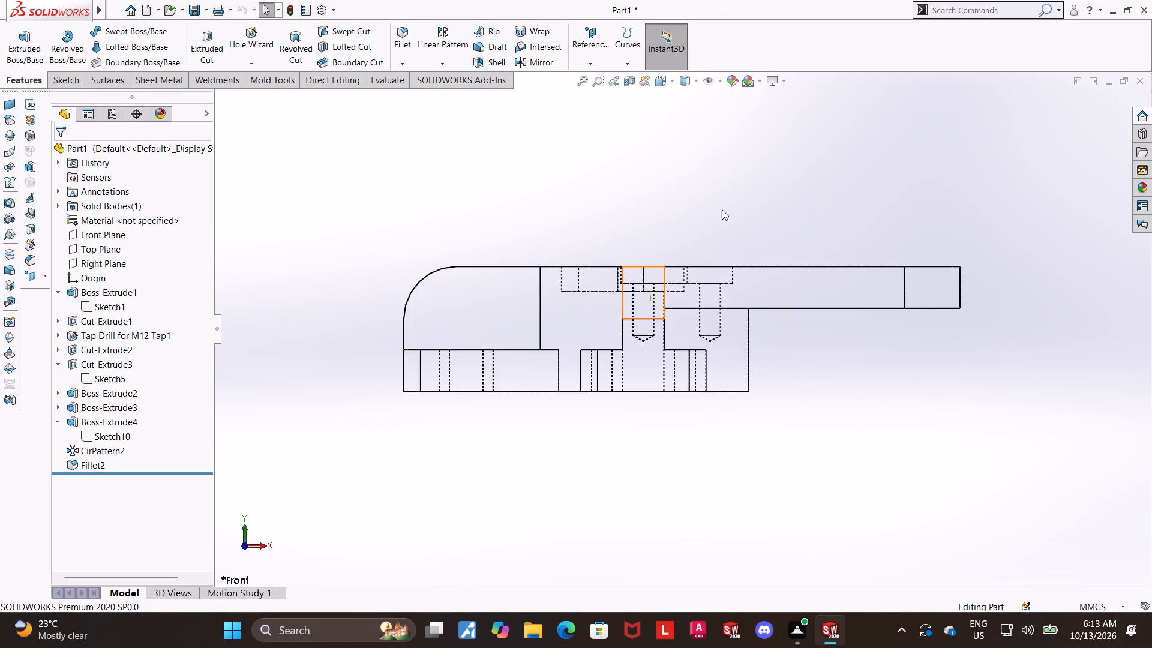
# Measure the straight top edge of the block seen in profile and its distance to the slotted extension's bottom edge.
pyautogui.scroll(1, 592, 220)
pyautogui.scroll(-3, 532, 293)
pyautogui.scroll(-2, 422, 279)
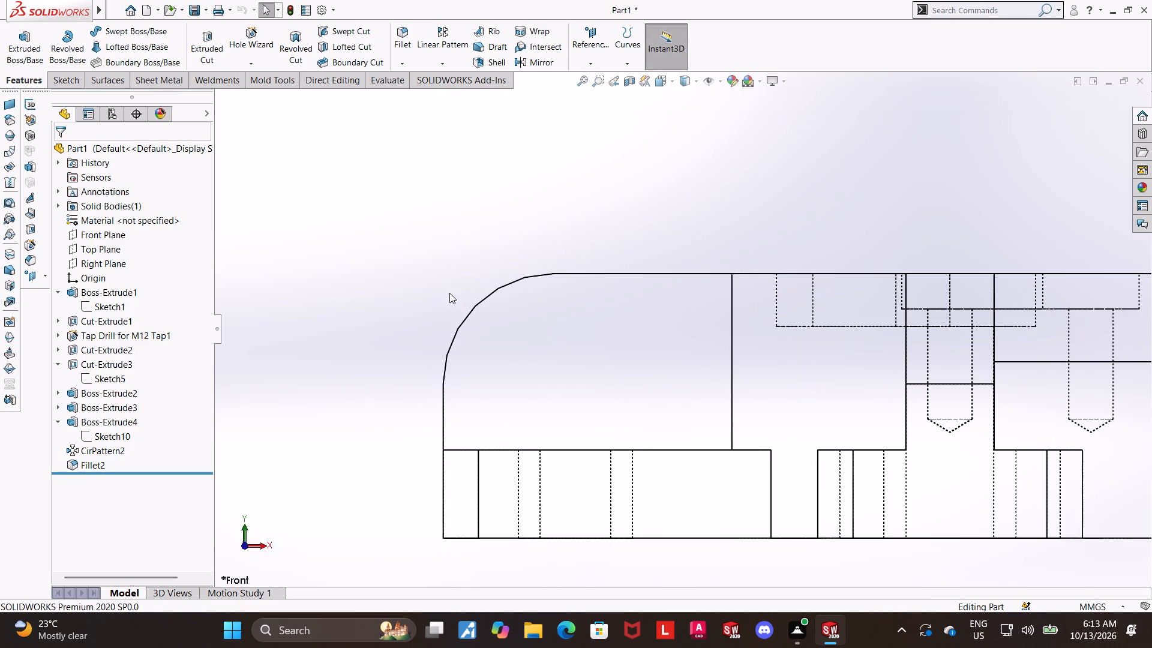
pyautogui.click(398, 79)
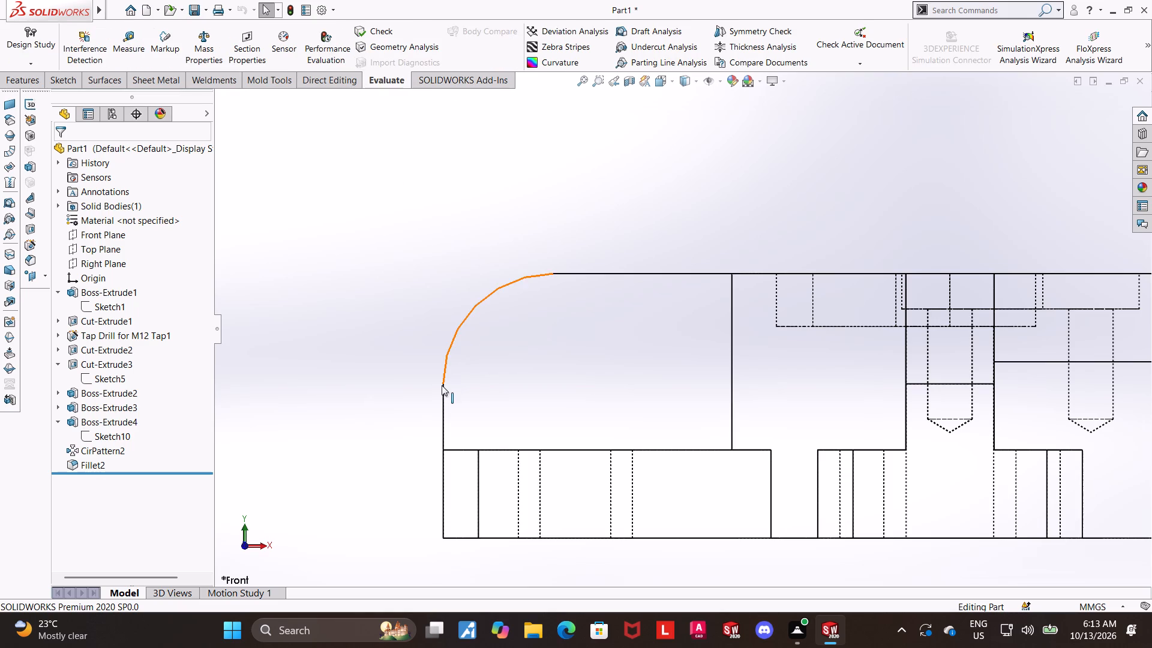
pyautogui.click(130, 46)
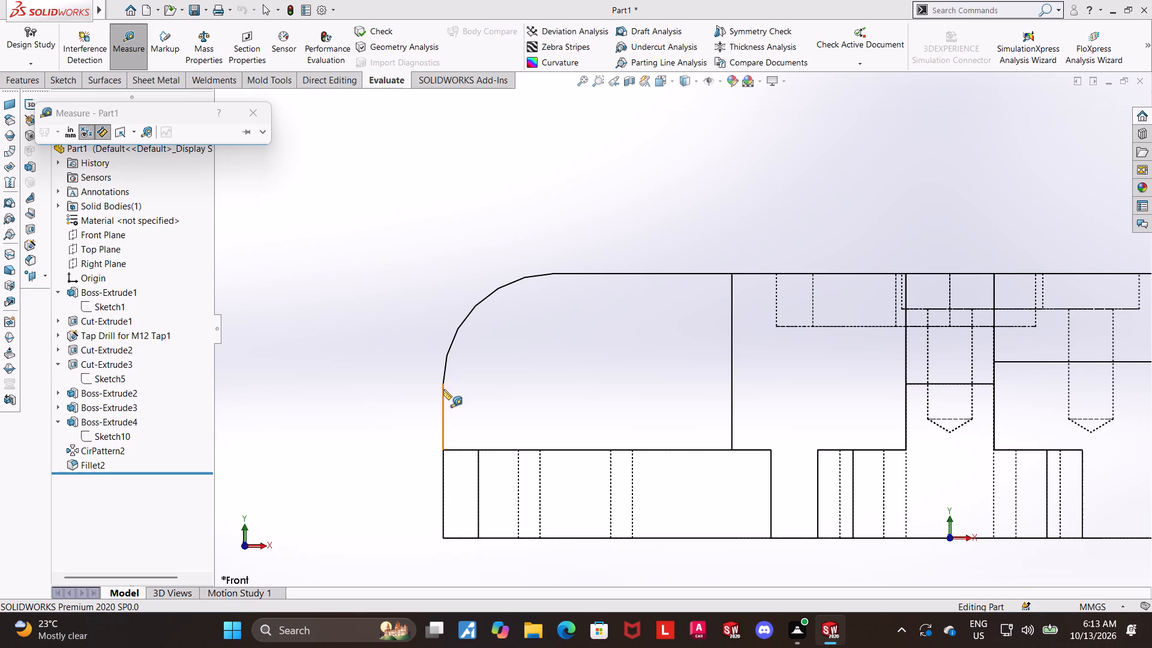
pyautogui.click(443, 391)
pyautogui.press('Escape')
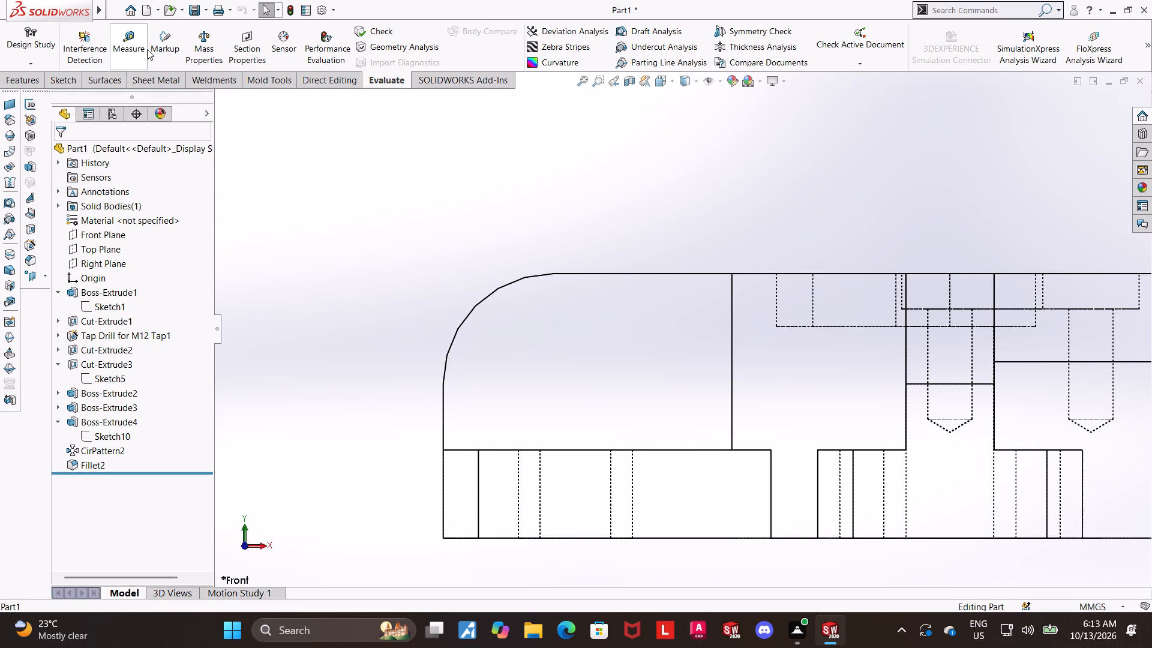
pyautogui.click(143, 46)
pyautogui.scroll(1, 374, 256)
pyautogui.scroll(-1, 413, 302)
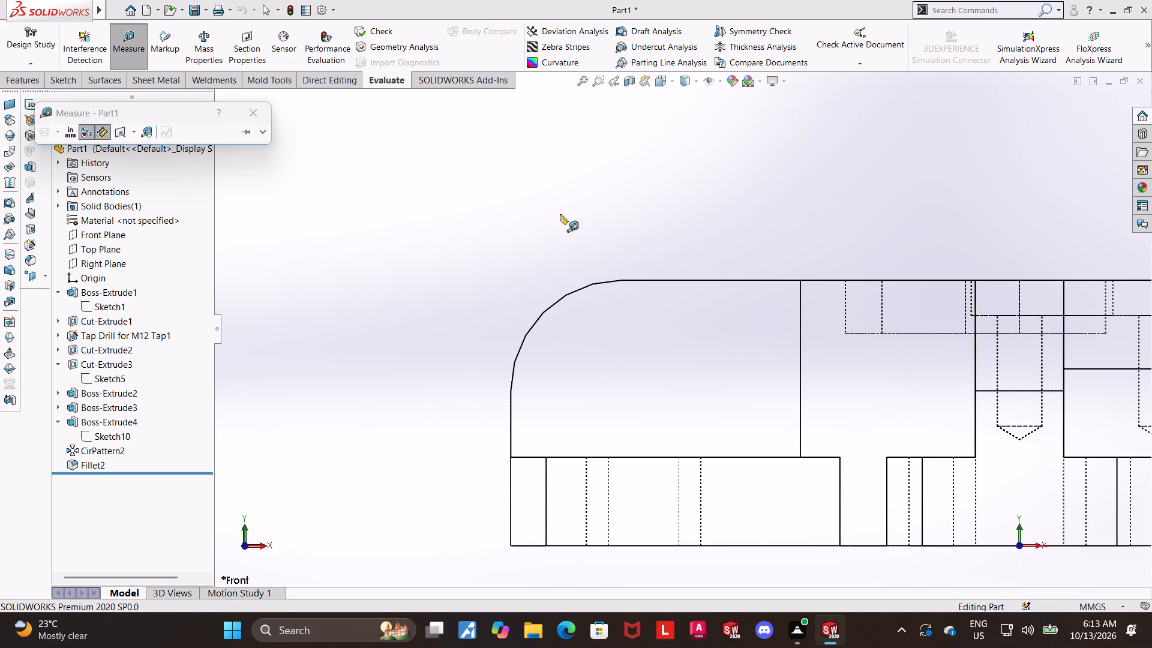
pyautogui.click(670, 281)
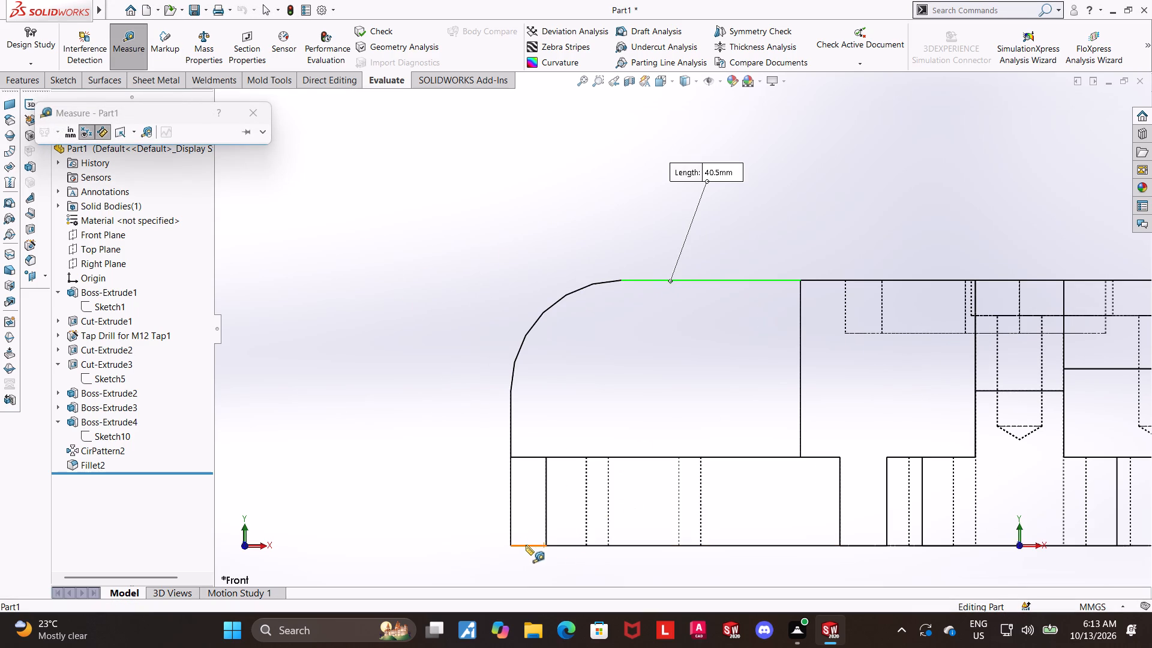
pyautogui.click(526, 545)
pyautogui.scroll(1, 923, 296)
pyautogui.press('Escape')
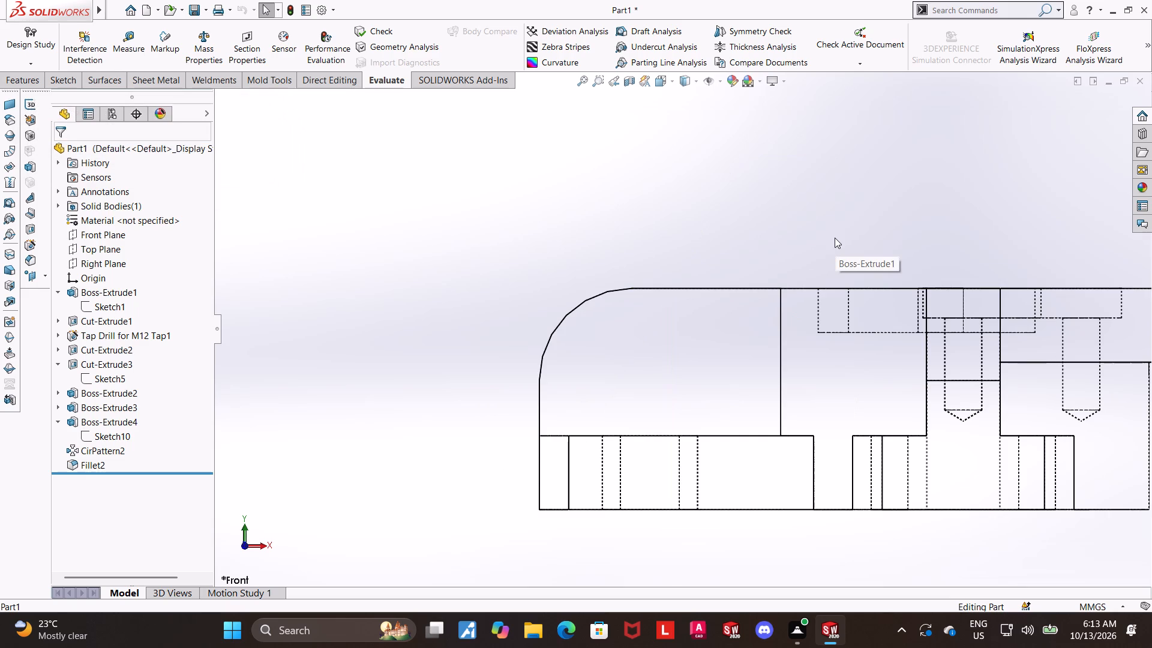
# Try to measure the rounded outer top corner of the block seen in profile.
pyautogui.scroll(1, 805, 259)
pyautogui.scroll(-1, 829, 260)
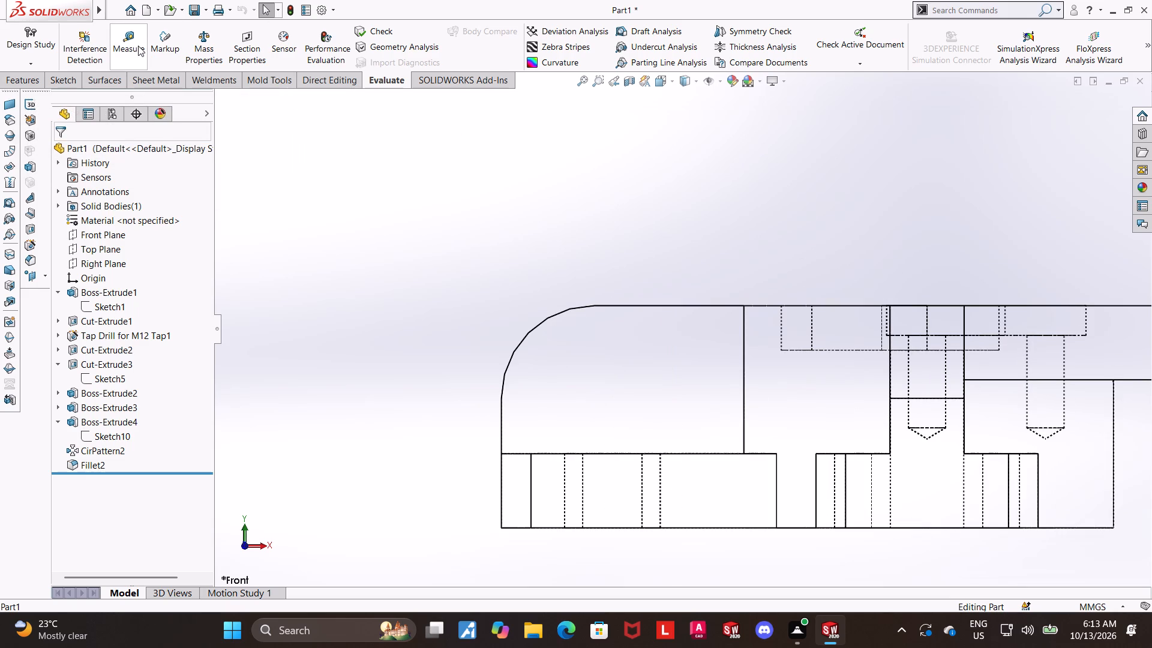
pyautogui.click(138, 46)
pyautogui.click(554, 312)
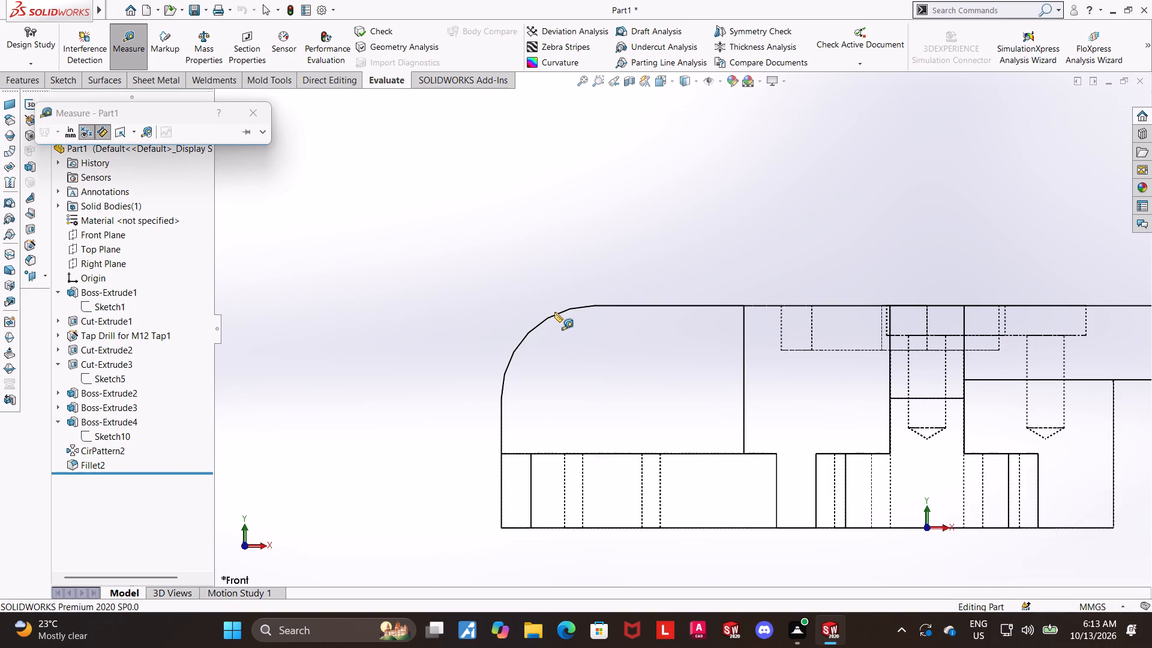
pyautogui.click(555, 314)
pyautogui.press('Escape')
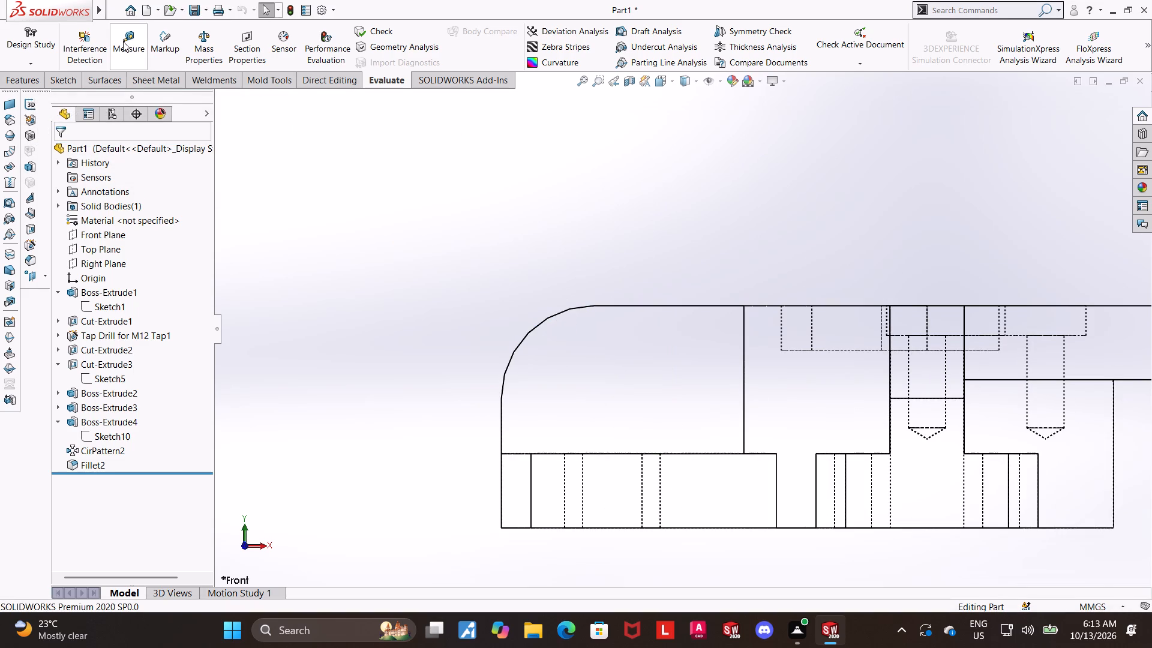
# Measure the distance between the cylinder's side face and the rounded end face of the tangent arm.
pyautogui.click(123, 41)
pyautogui.scroll(2, 956, 491)
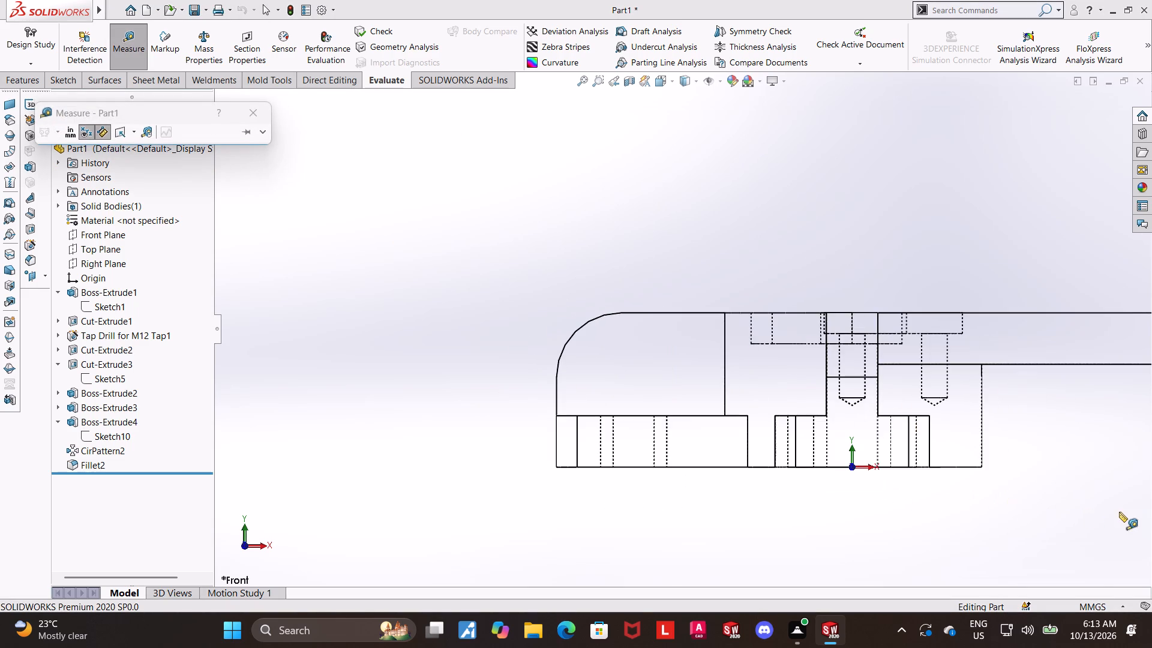
pyautogui.scroll(-3, 1120, 512)
pyautogui.scroll(6, 1120, 512)
pyautogui.scroll(-2, 618, 288)
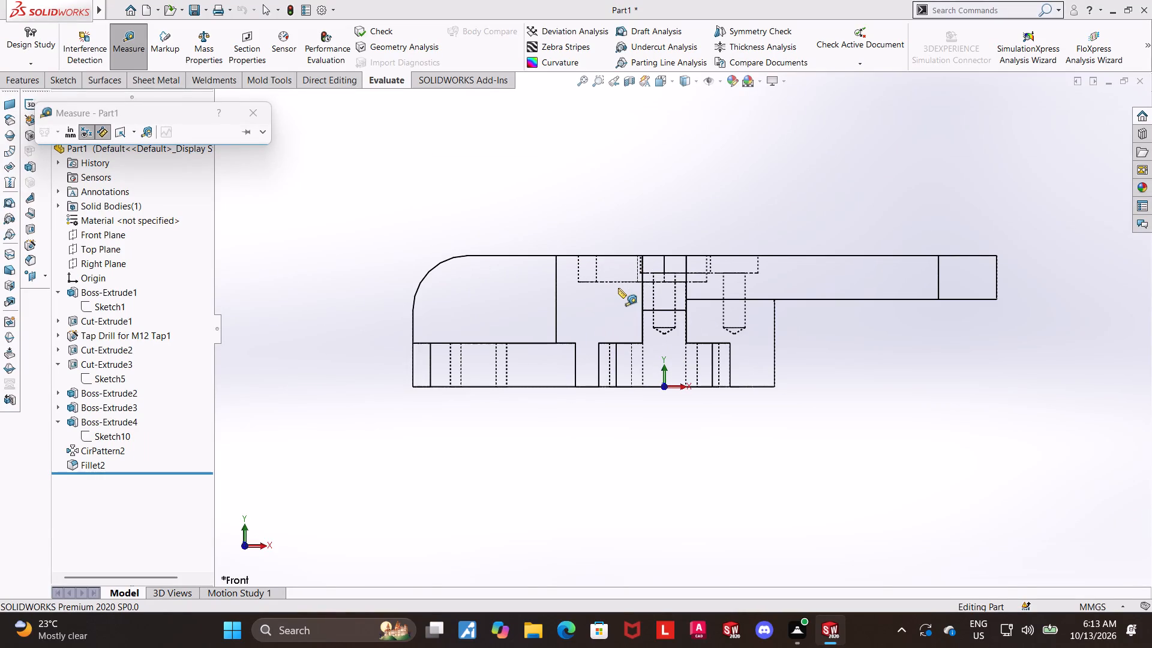
pyautogui.scroll(-1, 620, 272)
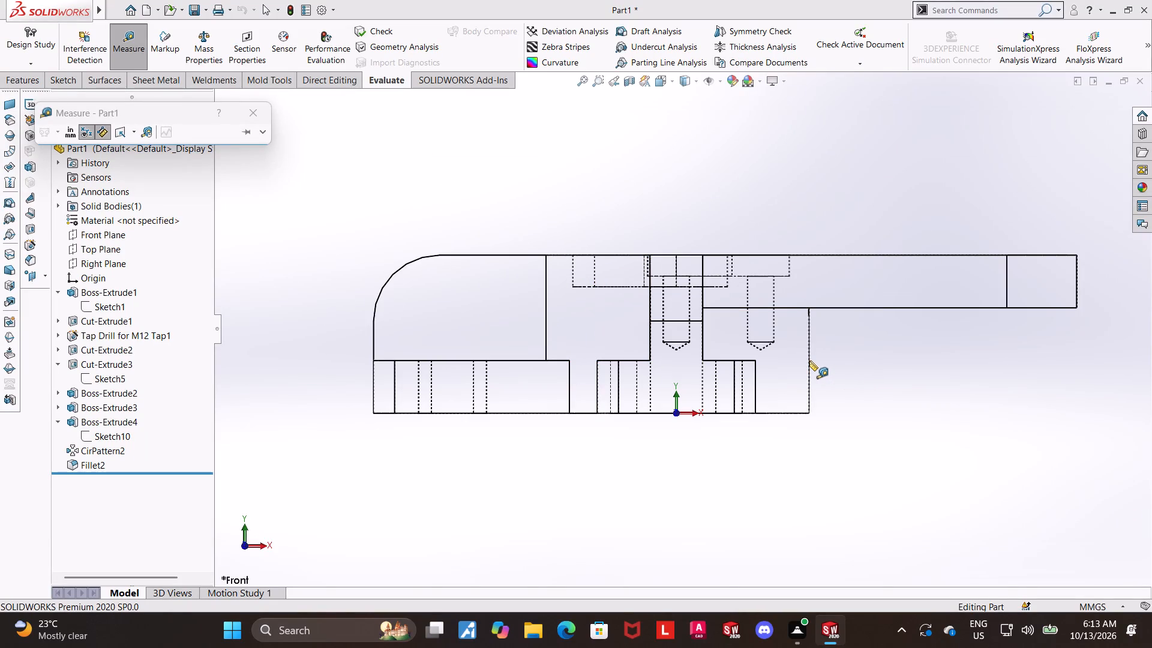
pyautogui.scroll(-4, 819, 367)
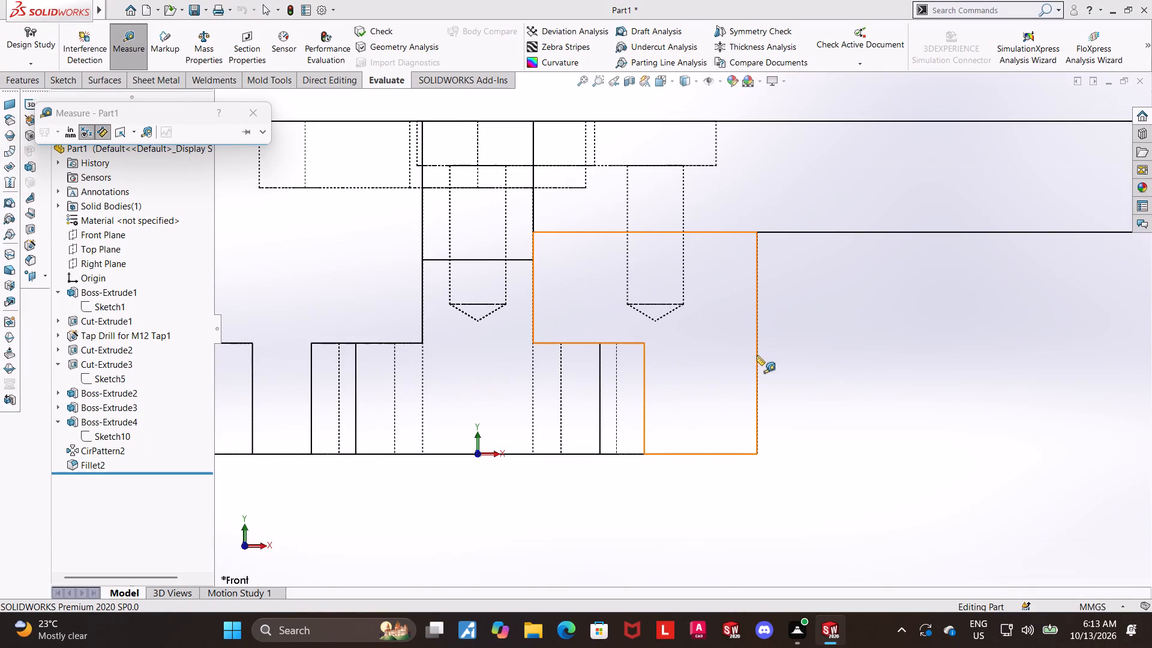
pyautogui.click(757, 358)
pyautogui.scroll(4, 756, 358)
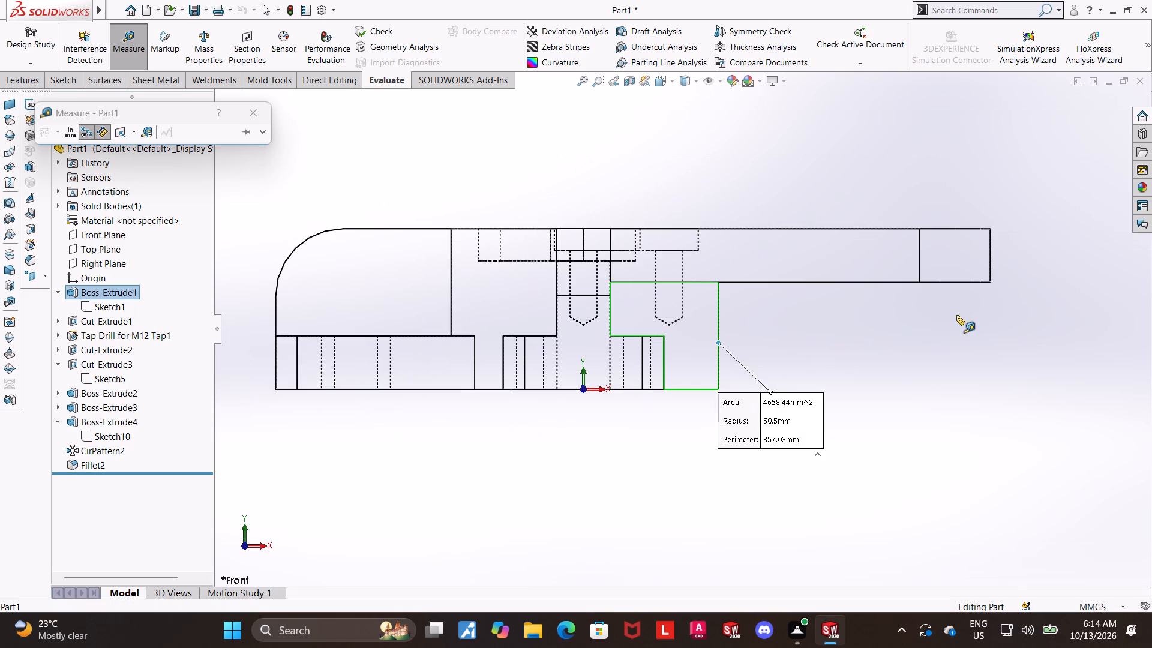
pyautogui.click(989, 260)
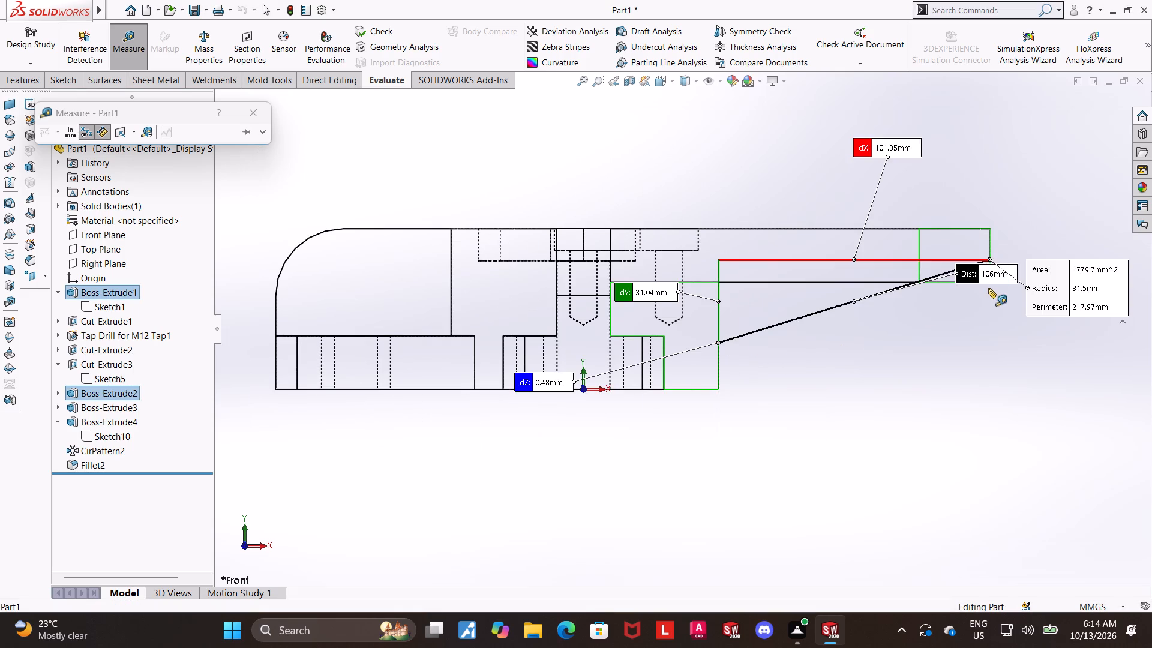
pyautogui.scroll(1, 986, 291)
pyautogui.scroll(-2, 886, 176)
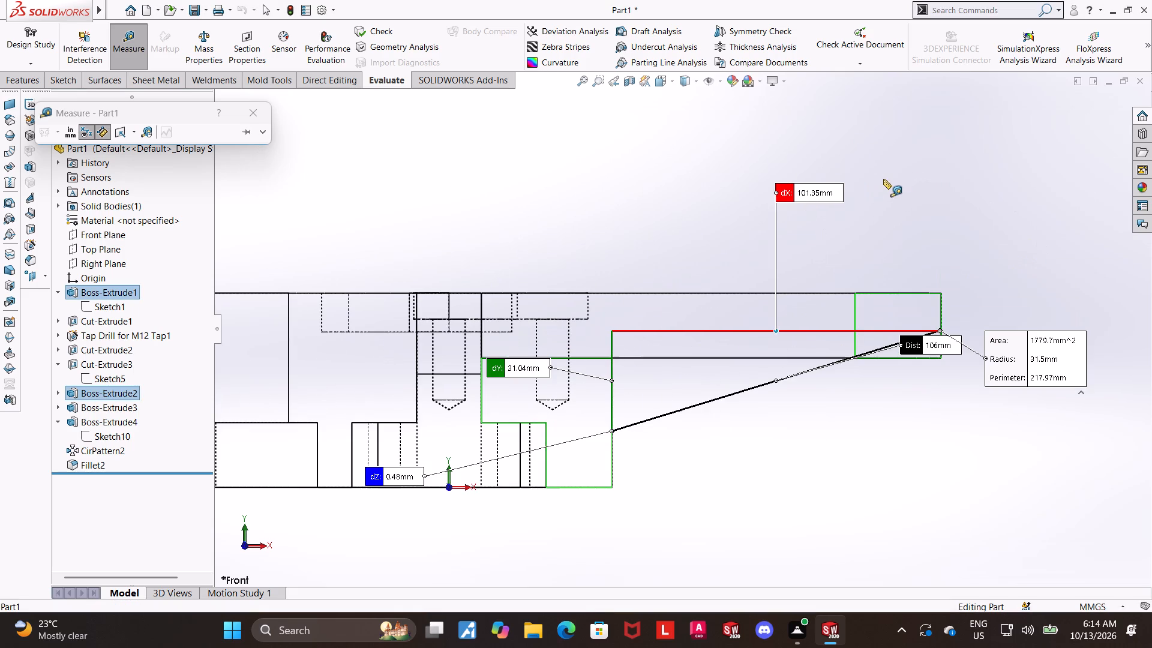
pyautogui.scroll(1, 838, 272)
pyautogui.press('Escape')
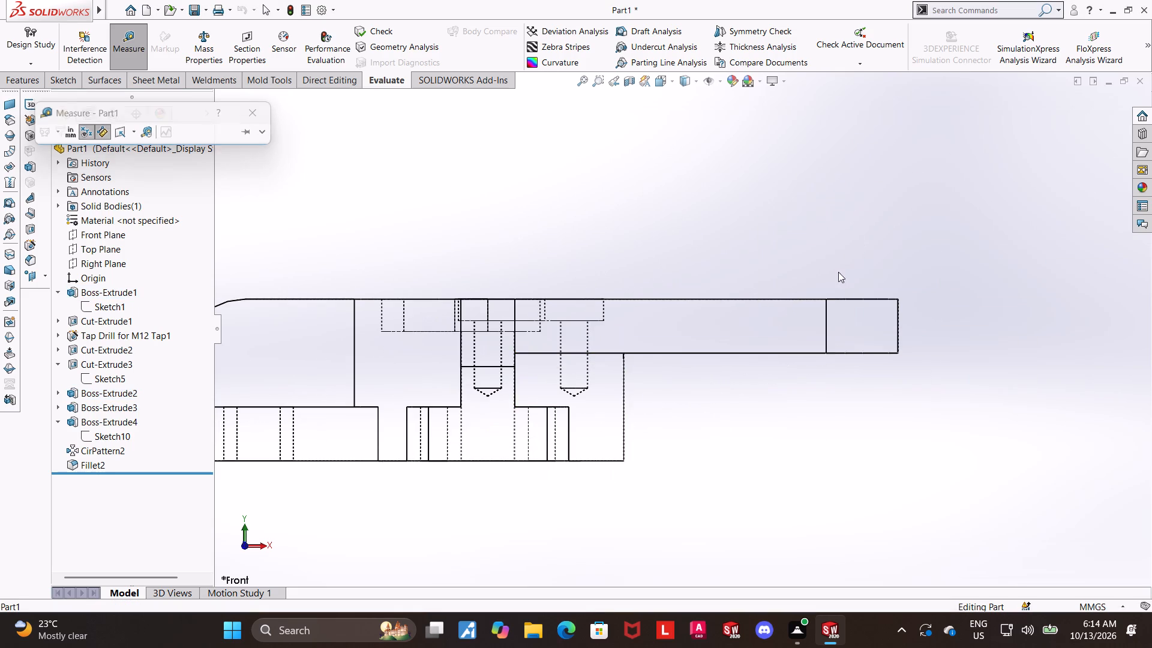
# Examine the hidden edges of the holes, slots, blocks and arm from oblique angles and from above.
pyautogui.moveTo(788, 430); pyautogui.dragTo(757, 471, button='middle')
pyautogui.scroll(1, 746, 458)
pyautogui.moveTo(738, 449); pyautogui.dragTo(755, 440, button='middle')
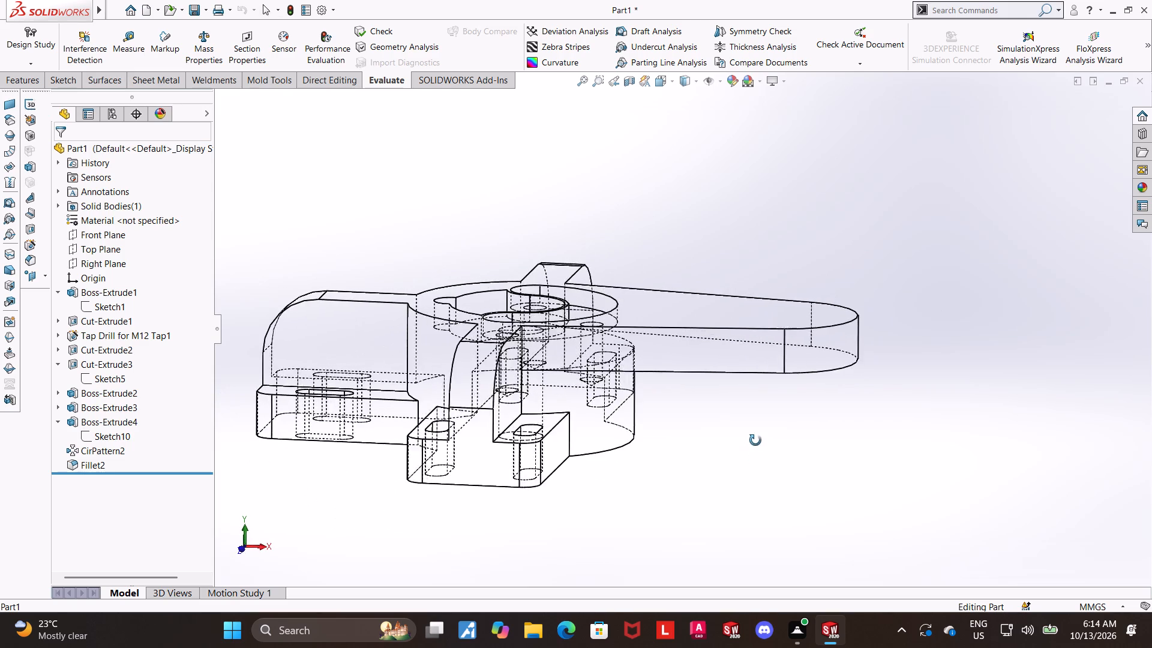
pyautogui.moveTo(755, 440); pyautogui.dragTo(753, 482, button='middle')
pyautogui.scroll(1, 754, 461)
pyautogui.scroll(-1, 638, 394)
pyautogui.moveTo(636, 391); pyautogui.dragTo(650, 538, button='middle')
pyautogui.scroll(3, 630, 451)
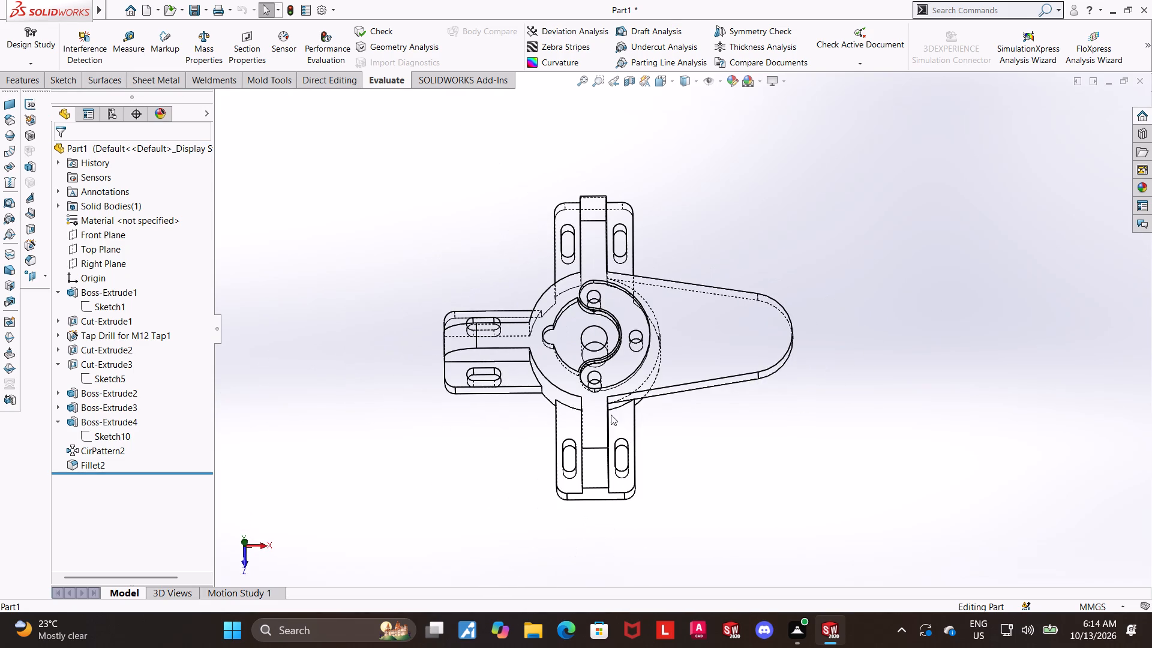
# Display the part in the Shaded With Edges style.
pyautogui.click(687, 80)
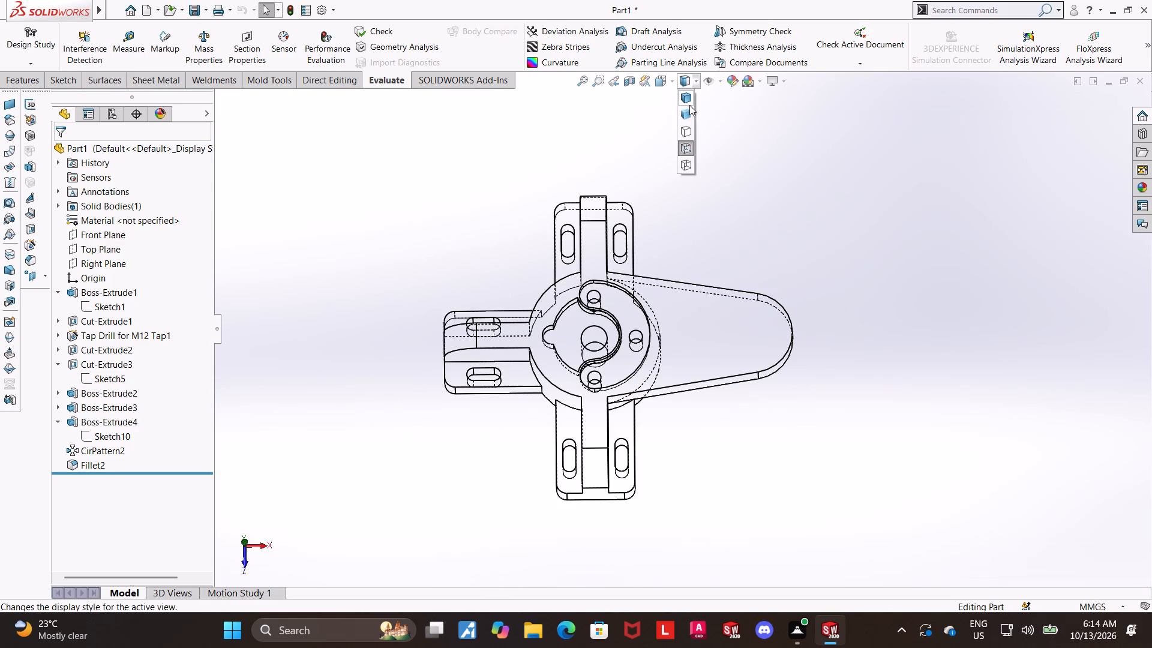
pyautogui.click(692, 98)
pyautogui.scroll(2, 646, 235)
pyautogui.moveTo(626, 325); pyautogui.dragTo(626, 332, button='middle')
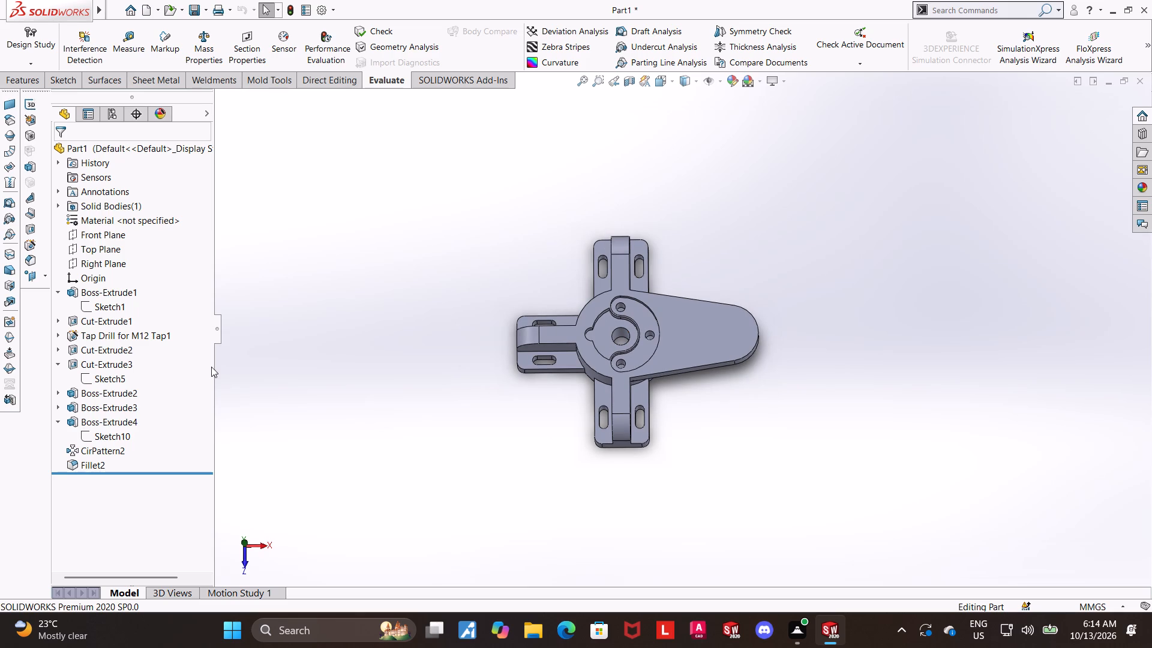
# Inspect the dimensions of Sketch5 under Cut-Extrude3.
pyautogui.click(109, 377)
pyautogui.scroll(2, 244, 398)
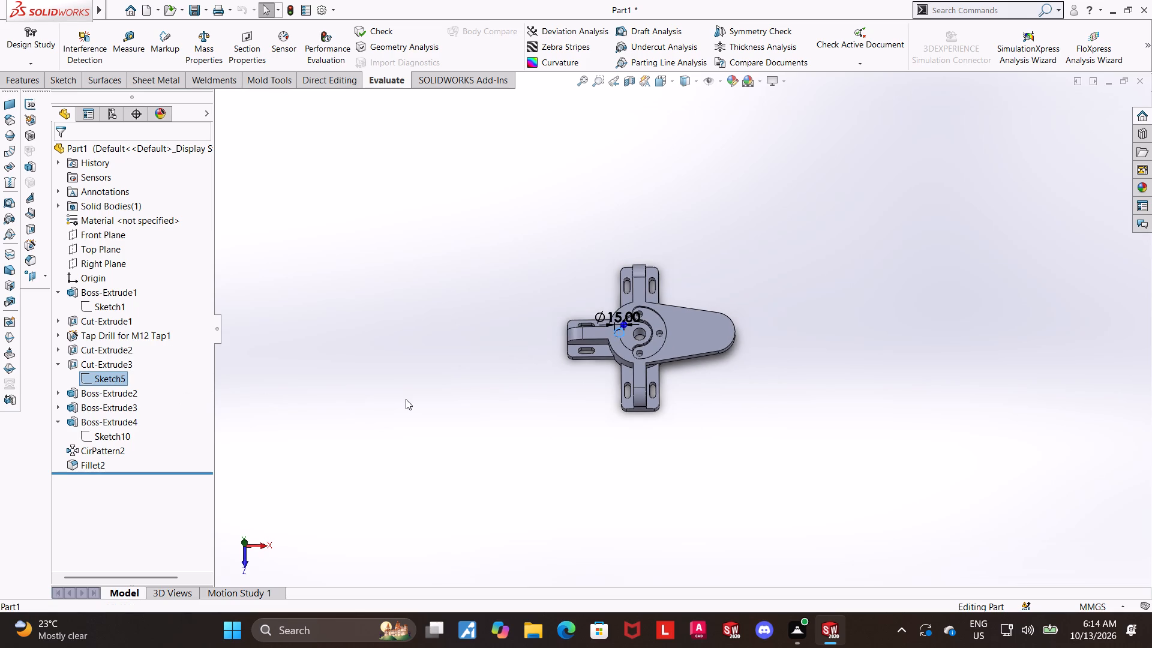
pyautogui.click(755, 414)
# Examine the overall shape of the cylinder, tangent arm and three slotted extensions from above and at an oblique angle.
pyautogui.scroll(-2, 689, 315)
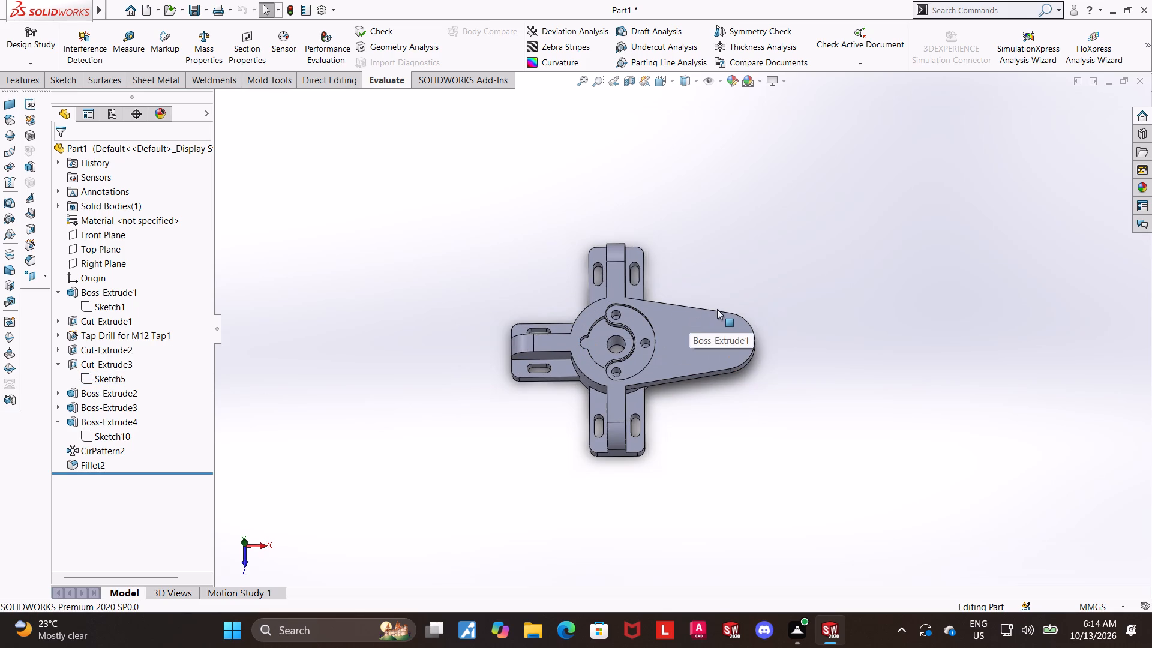
pyautogui.scroll(1, 717, 309)
pyautogui.scroll(-1, 717, 309)
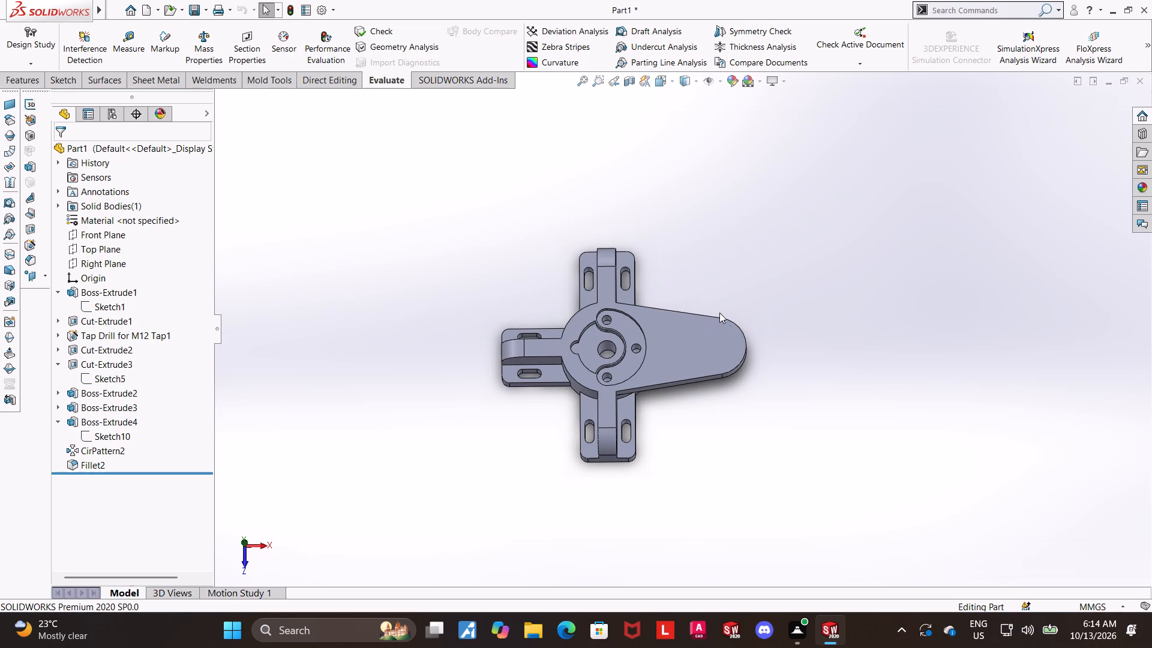
pyautogui.click(743, 384)
pyautogui.scroll(-2, 602, 320)
pyautogui.moveTo(677, 437); pyautogui.dragTo(672, 394, button='middle')
pyautogui.scroll(2, 673, 383)
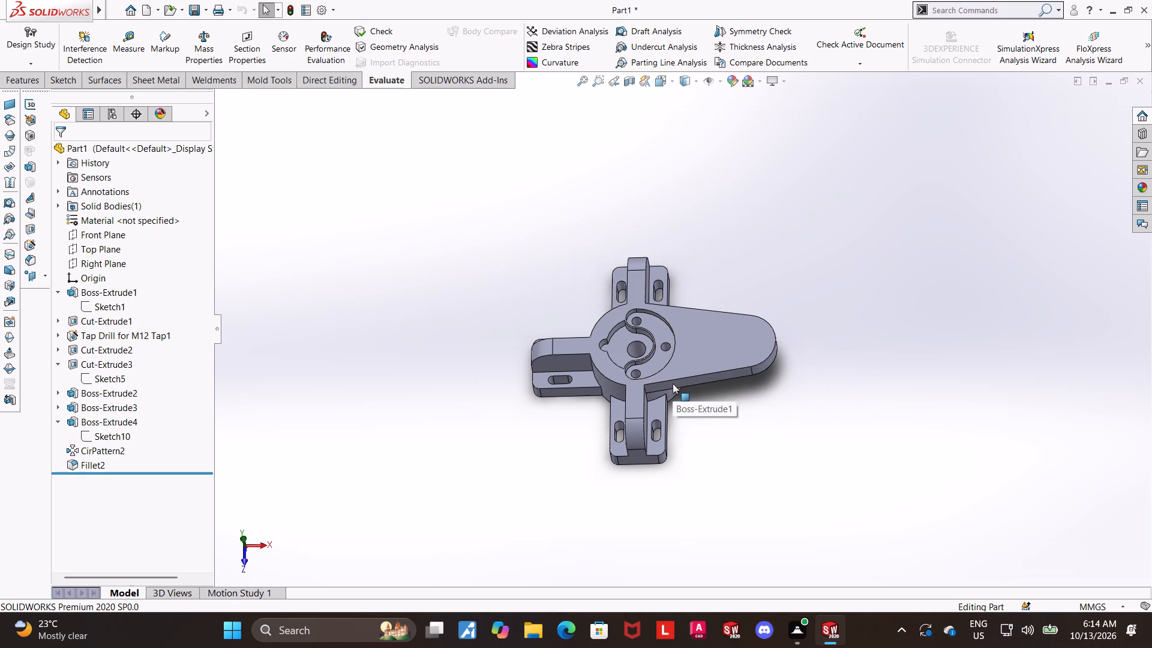
pyautogui.scroll(-1, 673, 383)
pyautogui.scroll(1, 988, 425)
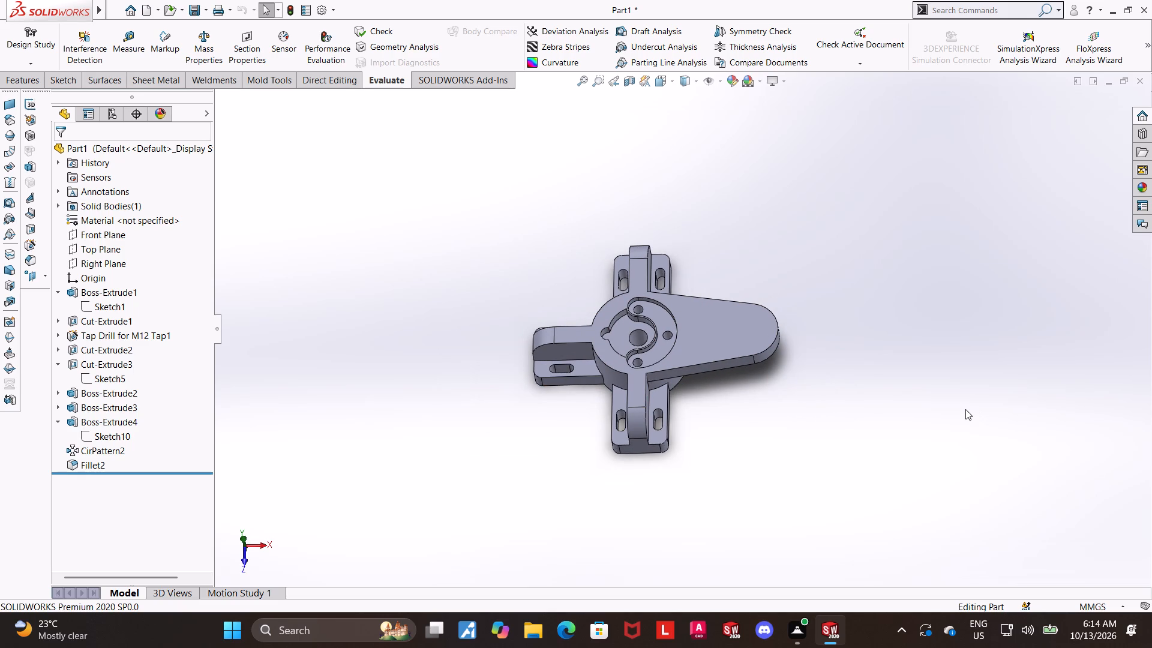
pyautogui.scroll(-1, 965, 409)
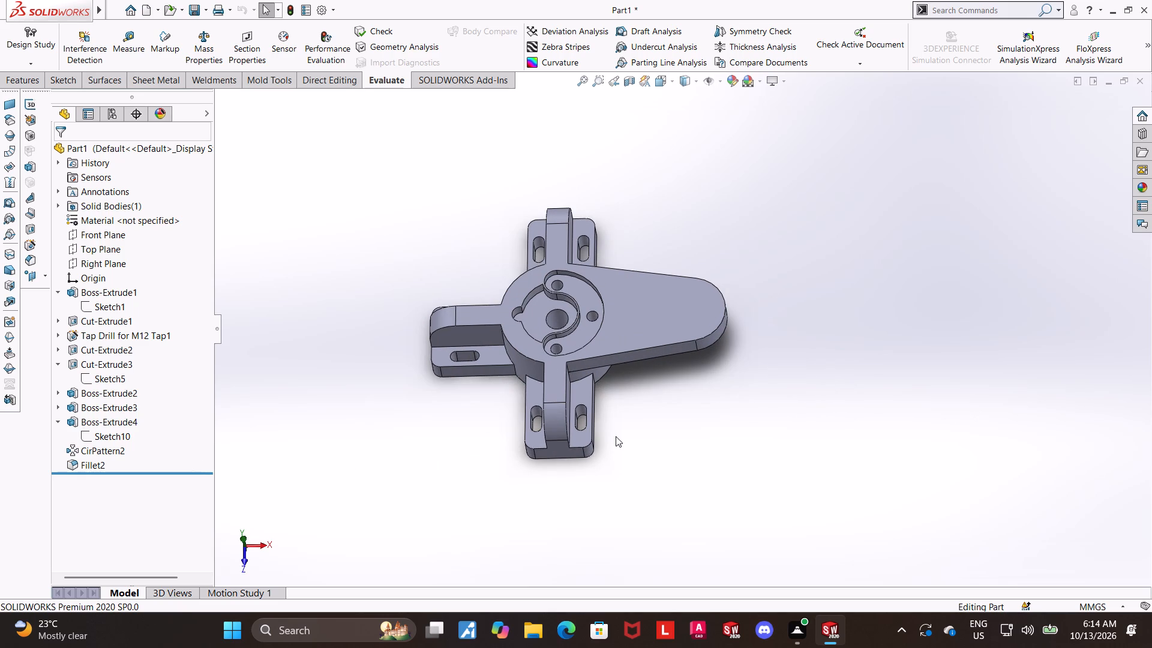
pyautogui.scroll(1, 616, 436)
# Examine the sketch dimensions of the original slotted extension, Boss-Extrude3, from above.
pyautogui.click(97, 401)
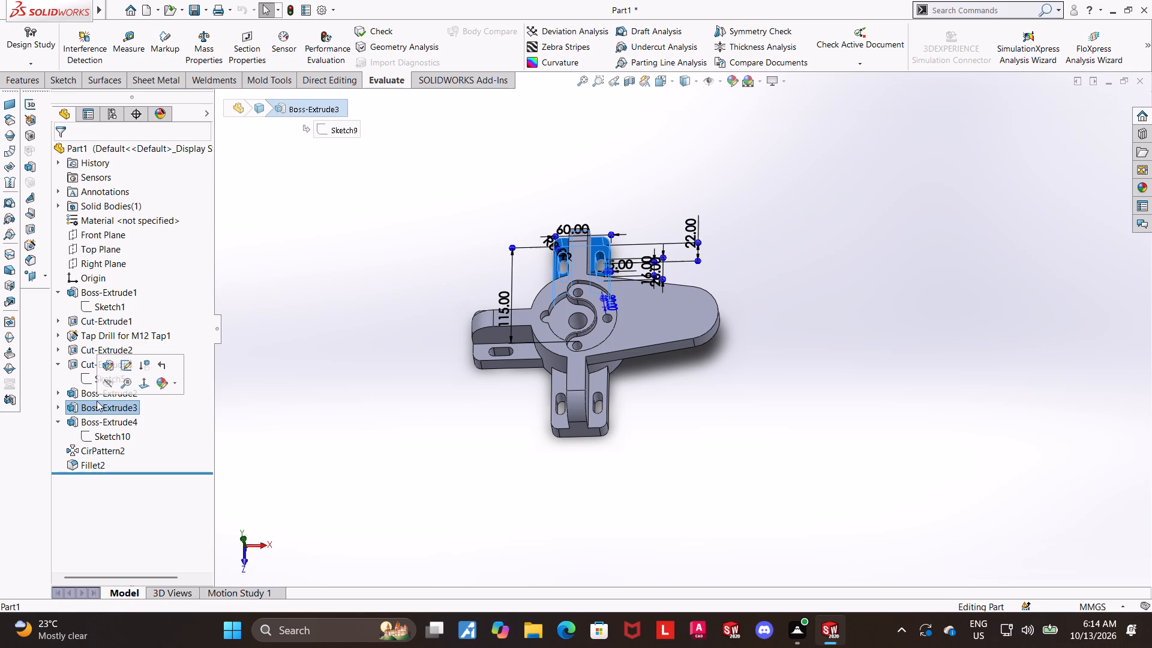
pyautogui.moveTo(659, 154); pyautogui.dragTo(668, 218, button='middle')
pyautogui.scroll(-3, 650, 209)
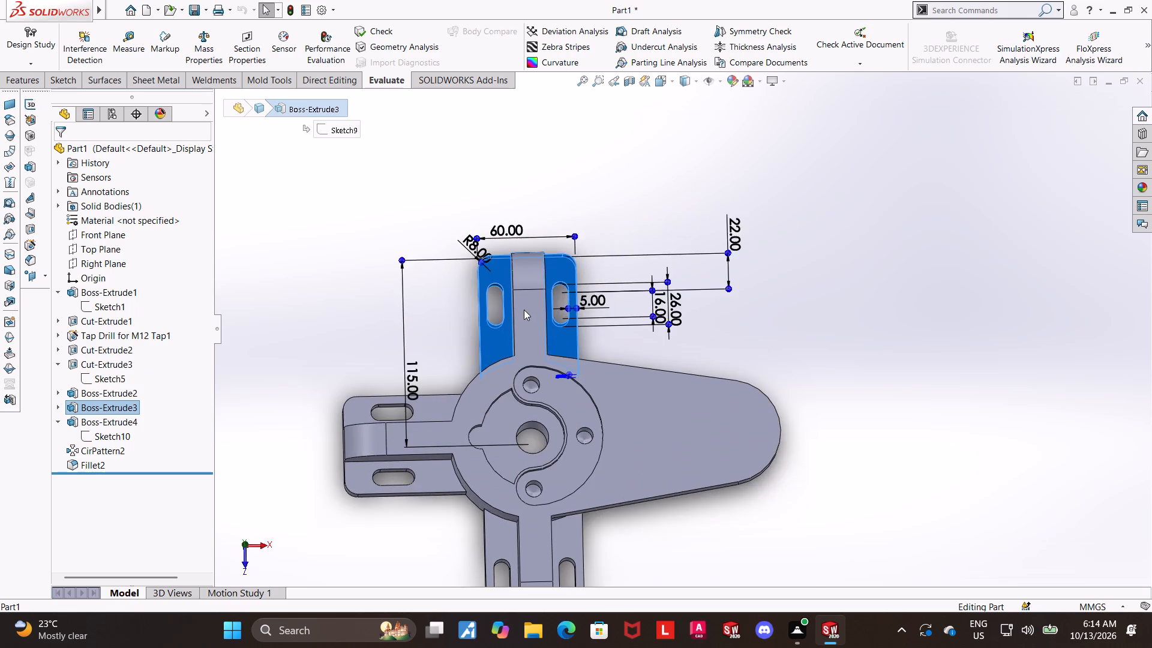
pyautogui.scroll(-4, 524, 310)
pyautogui.scroll(1, 865, 315)
pyautogui.scroll(-2, 872, 301)
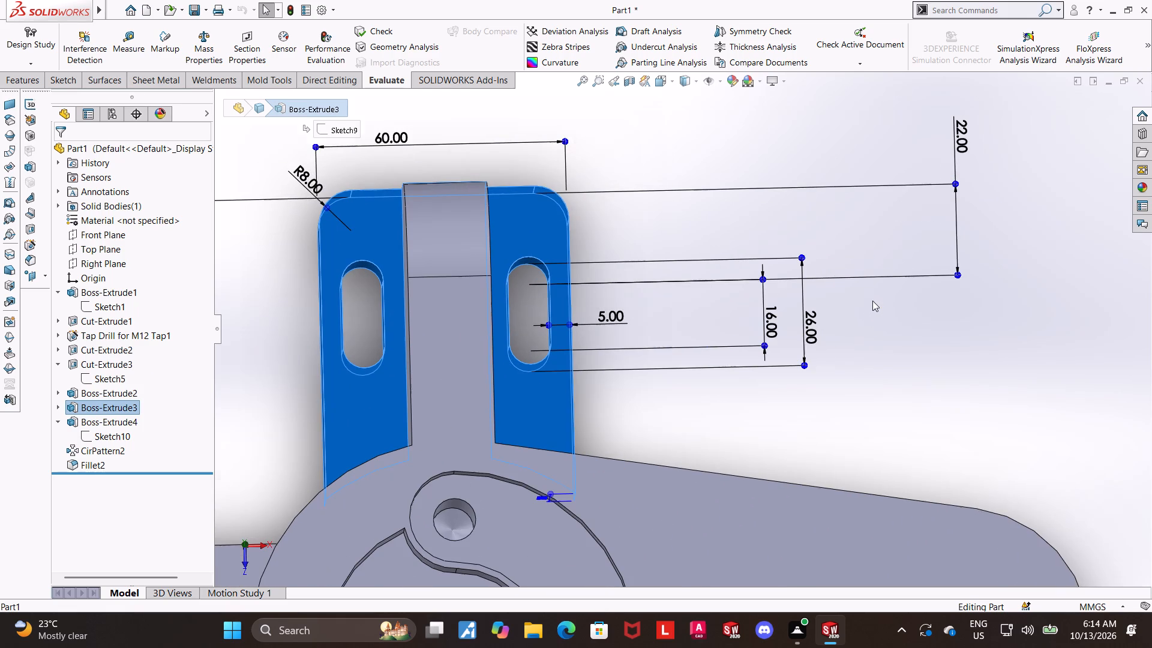
pyautogui.scroll(1, 826, 313)
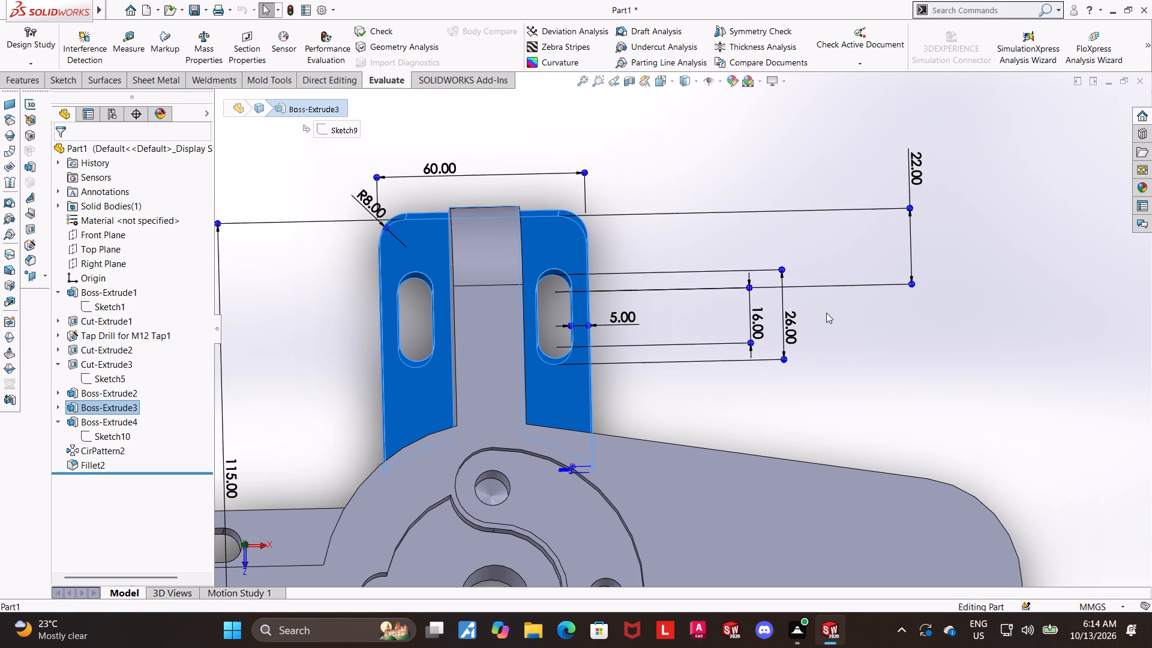
# Examine the outline and slot dimensions of the Boss-Extrude3 extension, and the whole part's shape from above.
pyautogui.scroll(-1, 805, 304)
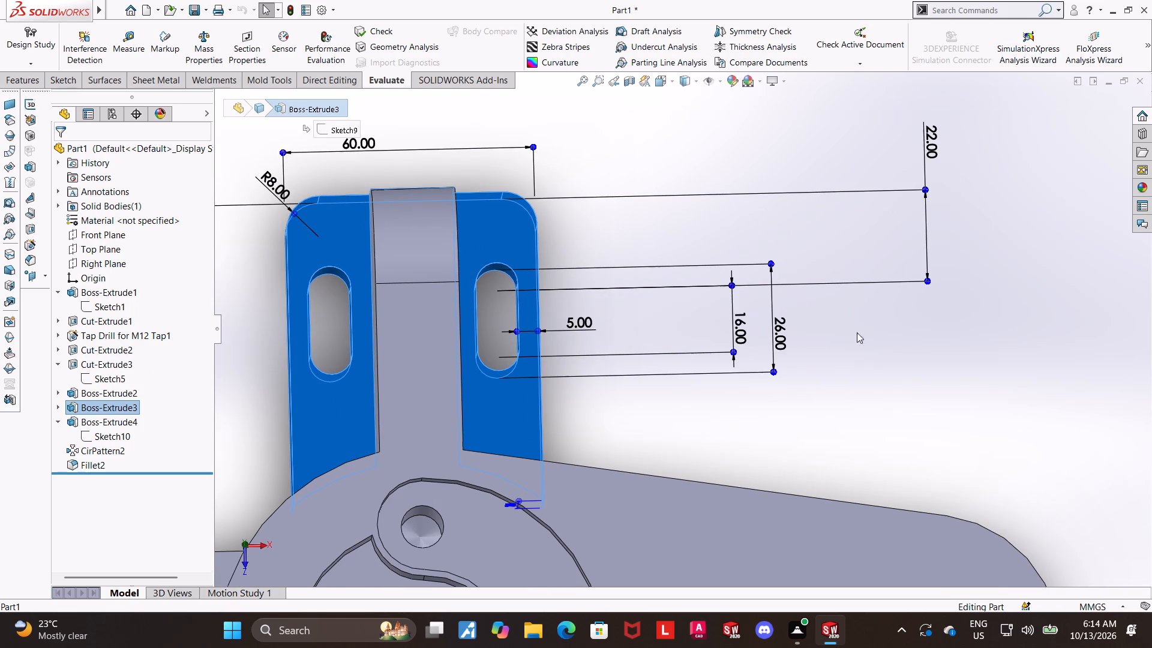
pyautogui.scroll(1, 741, 452)
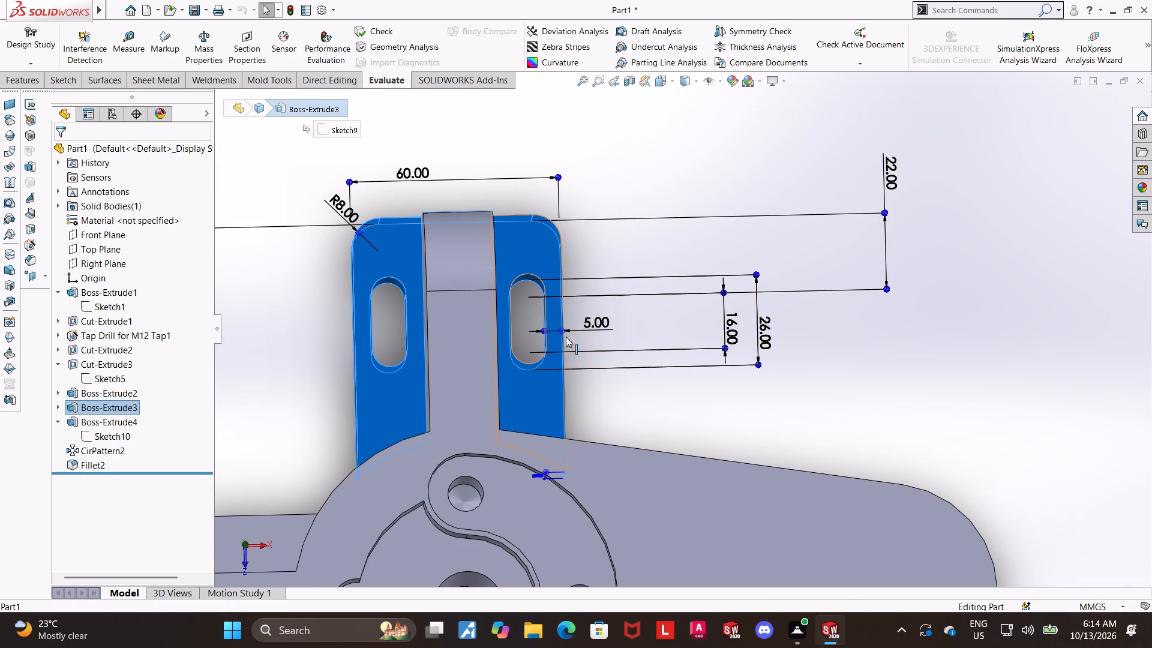
pyautogui.scroll(5, 695, 322)
pyautogui.scroll(-4, 751, 197)
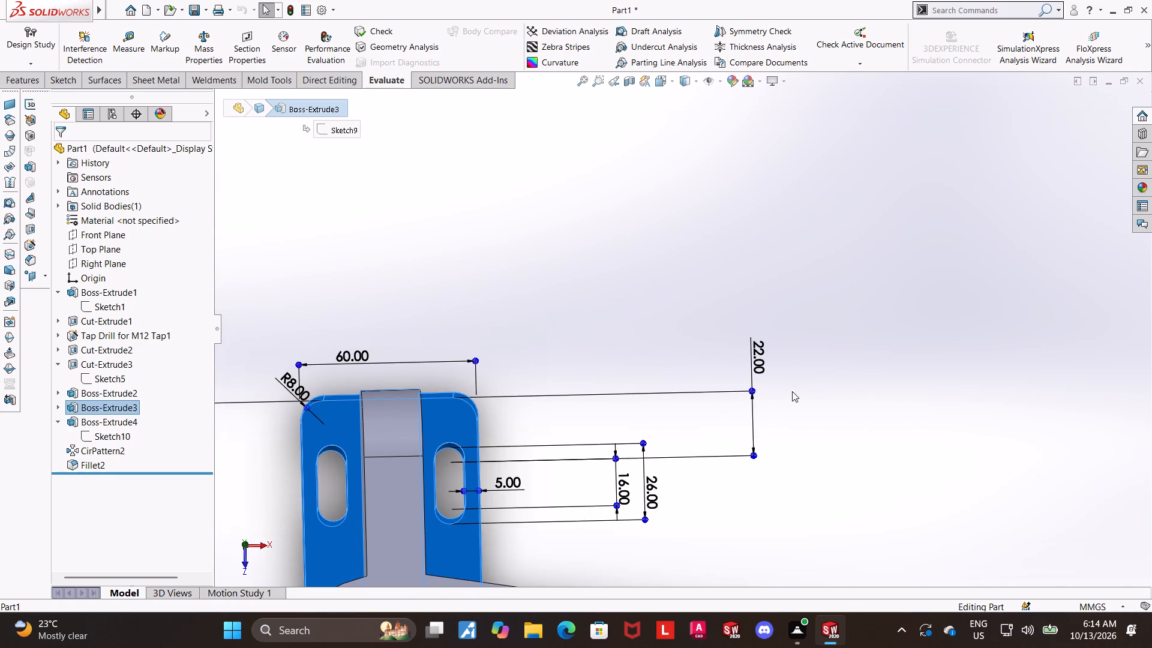
pyautogui.scroll(2, 835, 391)
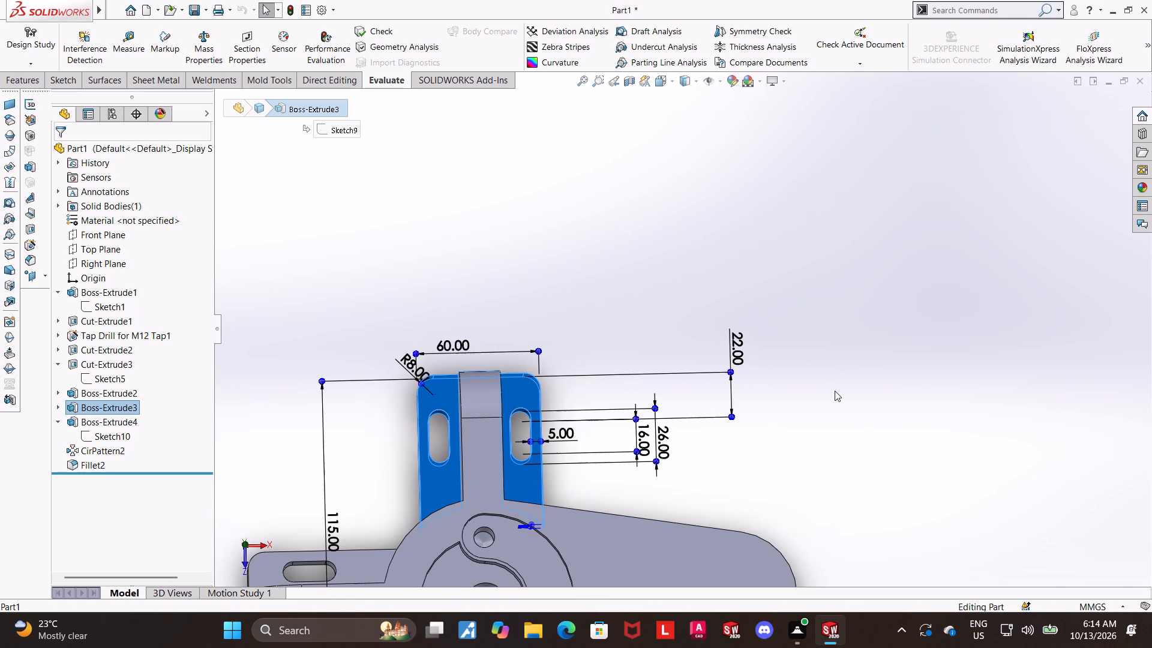
pyautogui.scroll(1, 835, 391)
pyautogui.scroll(1, 469, 423)
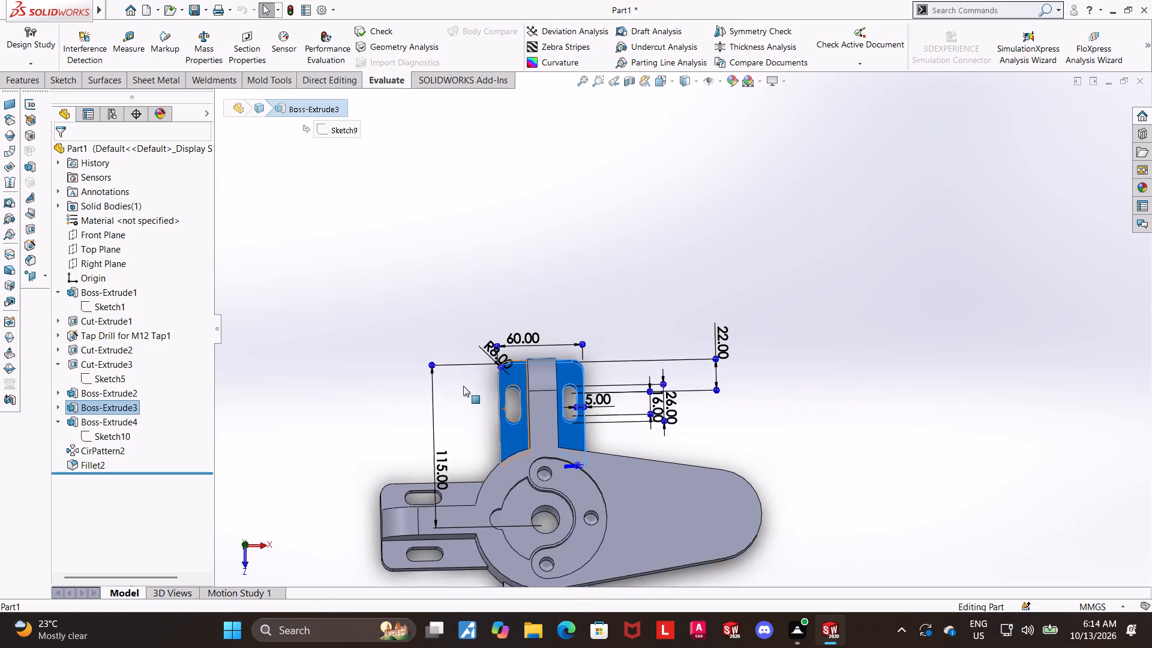
pyautogui.scroll(-4, 481, 385)
pyautogui.scroll(3, 782, 371)
pyautogui.press('Escape')
pyautogui.scroll(3, 952, 442)
pyautogui.moveTo(843, 479); pyautogui.dragTo(838, 454, button='middle')
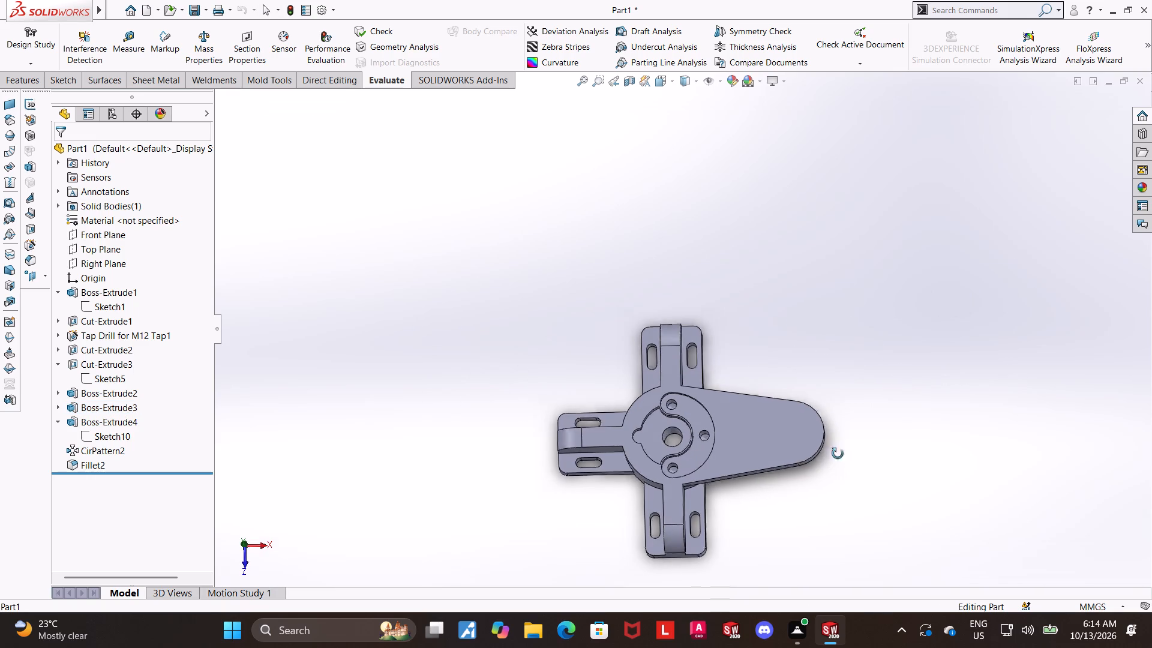
pyautogui.moveTo(838, 454); pyautogui.dragTo(838, 441, button='middle')
pyautogui.scroll(2, 839, 439)
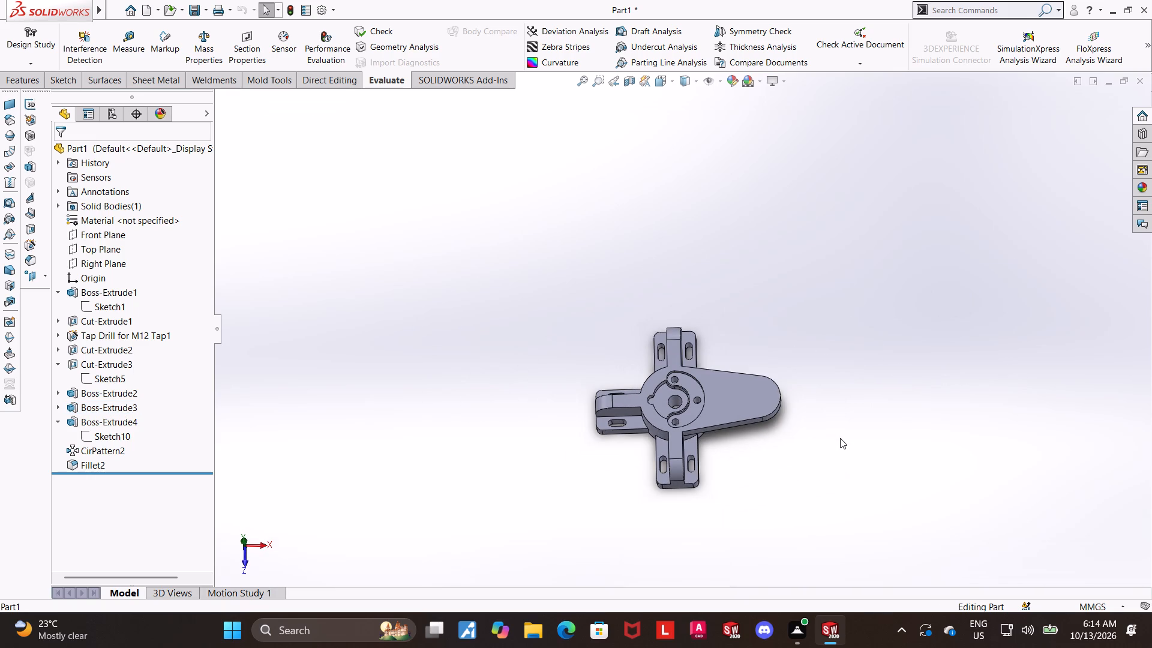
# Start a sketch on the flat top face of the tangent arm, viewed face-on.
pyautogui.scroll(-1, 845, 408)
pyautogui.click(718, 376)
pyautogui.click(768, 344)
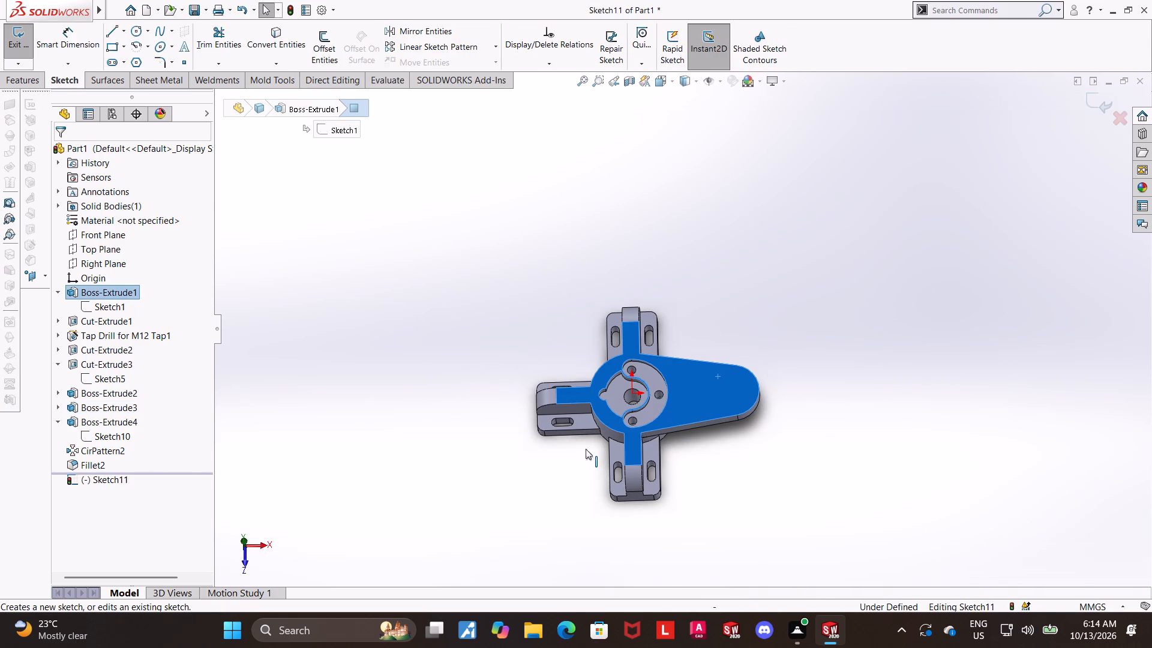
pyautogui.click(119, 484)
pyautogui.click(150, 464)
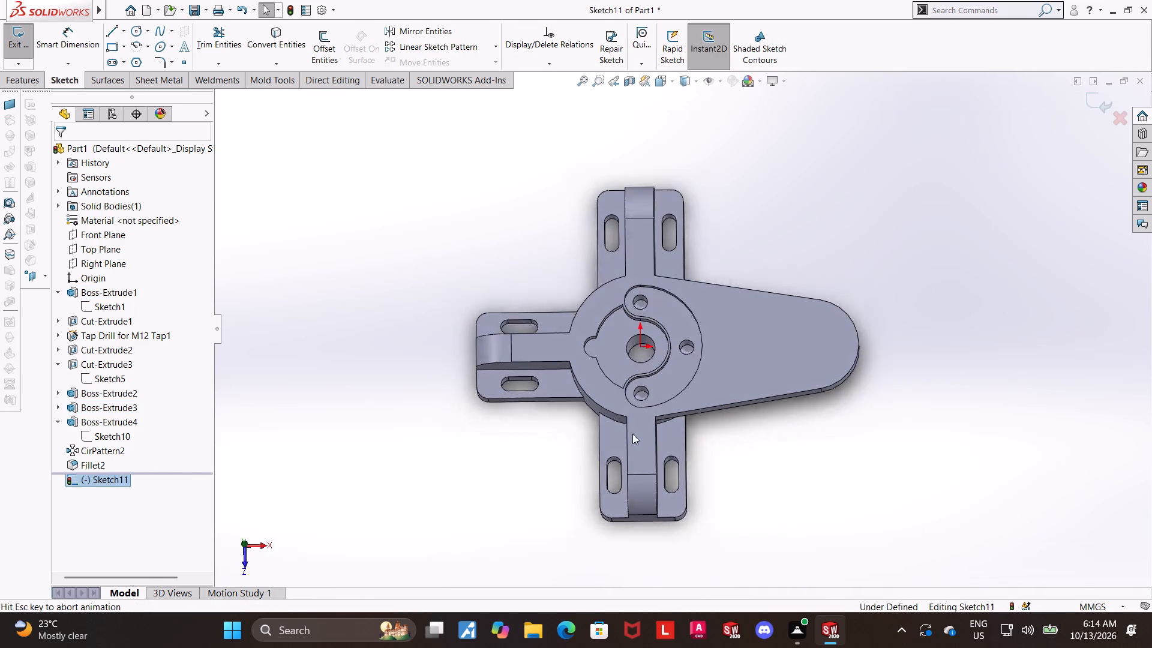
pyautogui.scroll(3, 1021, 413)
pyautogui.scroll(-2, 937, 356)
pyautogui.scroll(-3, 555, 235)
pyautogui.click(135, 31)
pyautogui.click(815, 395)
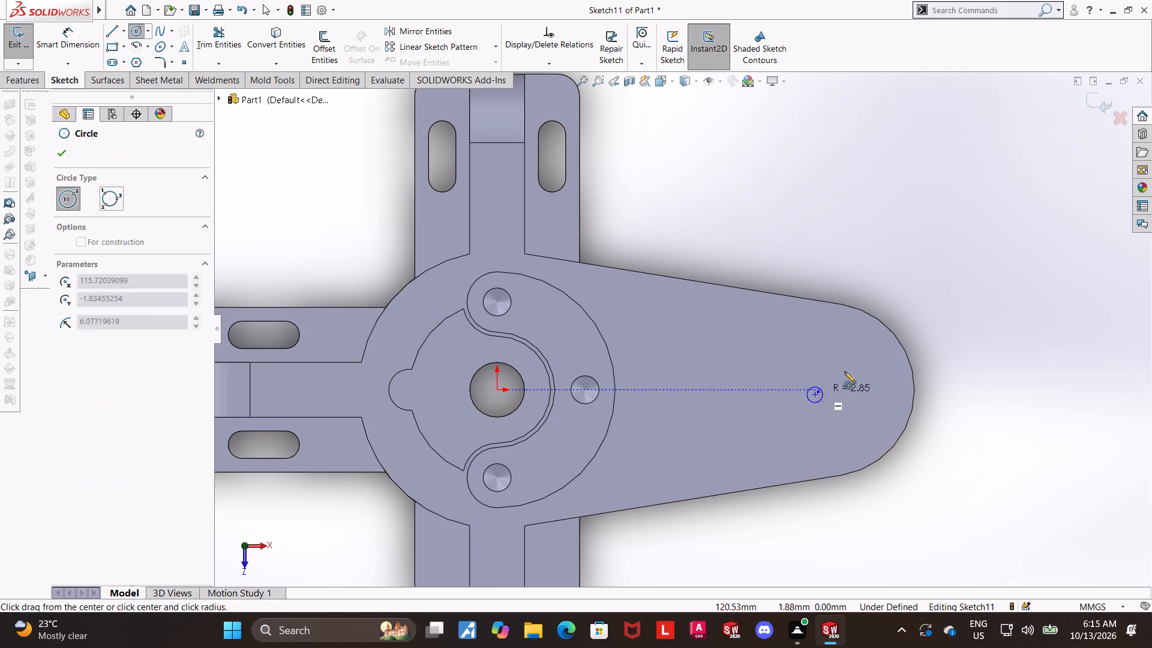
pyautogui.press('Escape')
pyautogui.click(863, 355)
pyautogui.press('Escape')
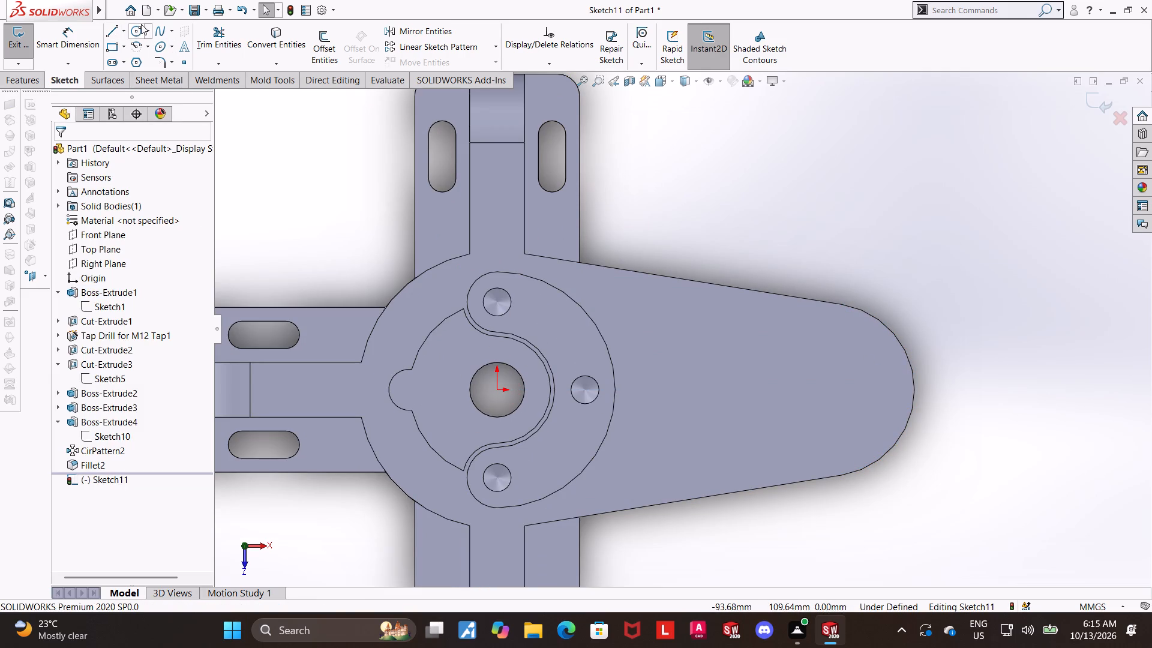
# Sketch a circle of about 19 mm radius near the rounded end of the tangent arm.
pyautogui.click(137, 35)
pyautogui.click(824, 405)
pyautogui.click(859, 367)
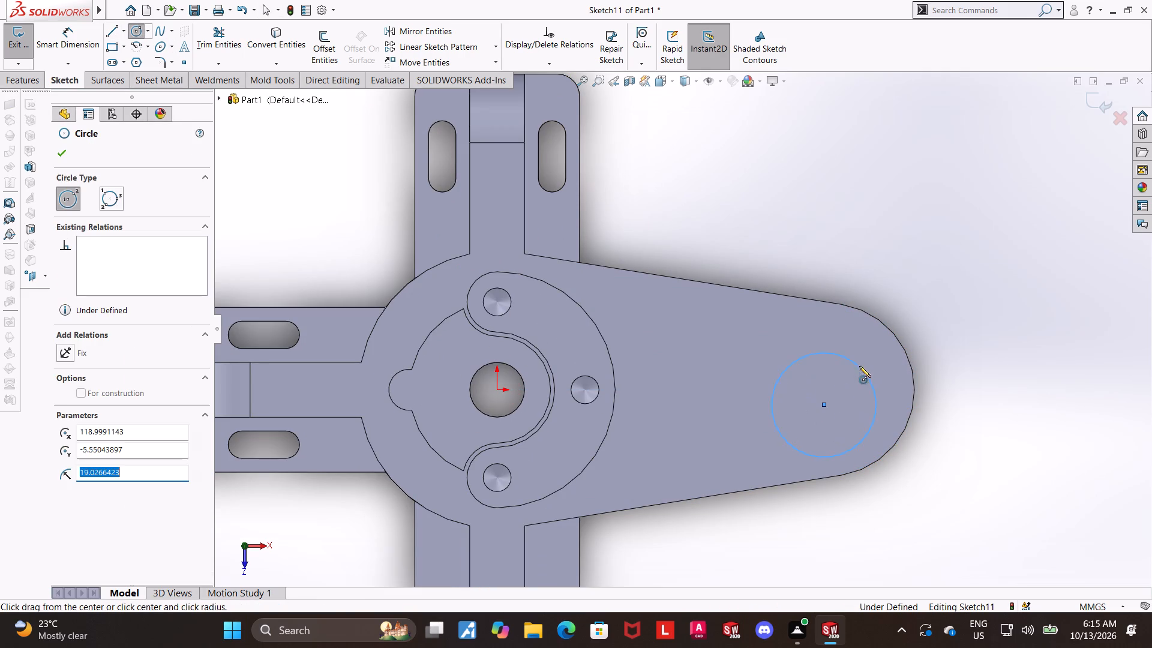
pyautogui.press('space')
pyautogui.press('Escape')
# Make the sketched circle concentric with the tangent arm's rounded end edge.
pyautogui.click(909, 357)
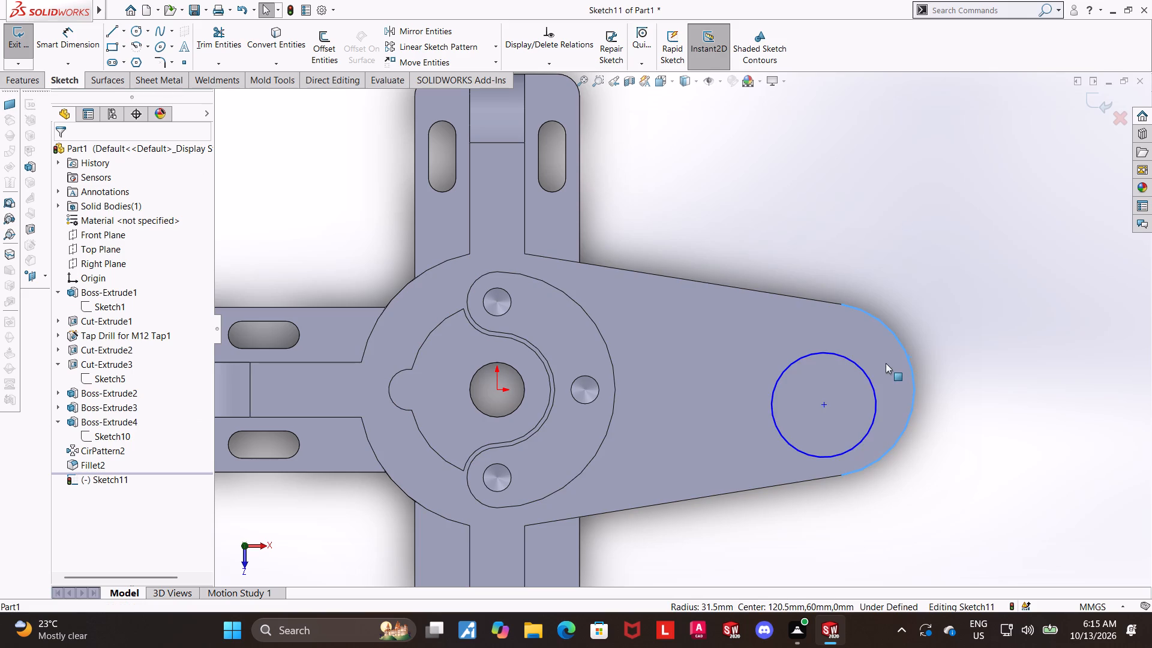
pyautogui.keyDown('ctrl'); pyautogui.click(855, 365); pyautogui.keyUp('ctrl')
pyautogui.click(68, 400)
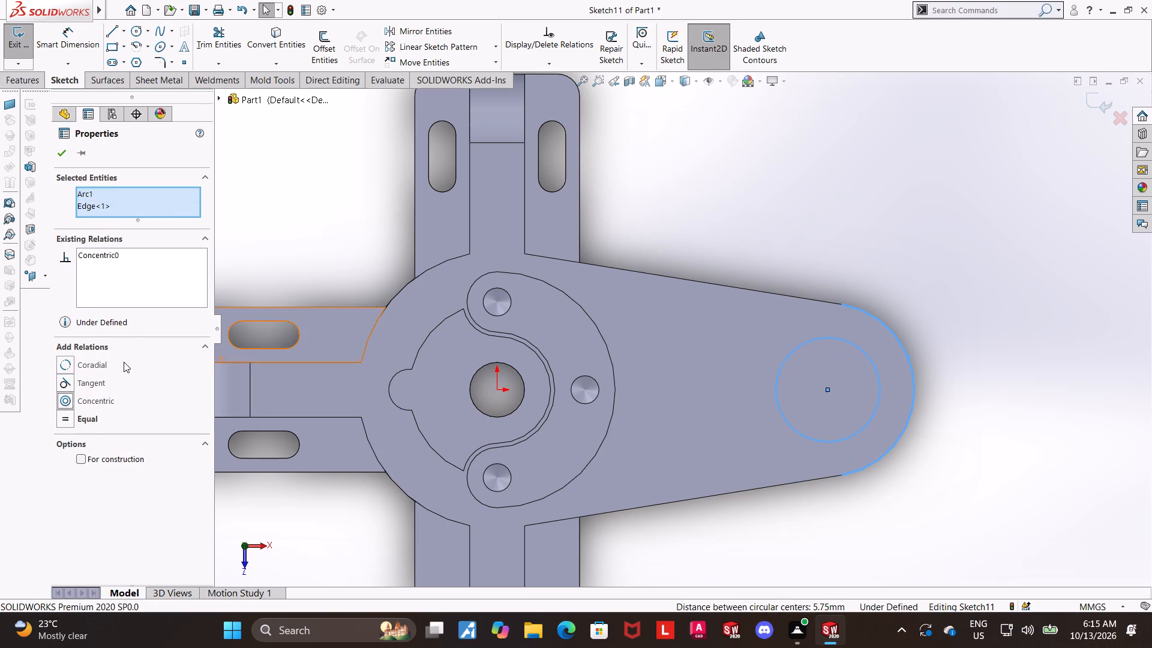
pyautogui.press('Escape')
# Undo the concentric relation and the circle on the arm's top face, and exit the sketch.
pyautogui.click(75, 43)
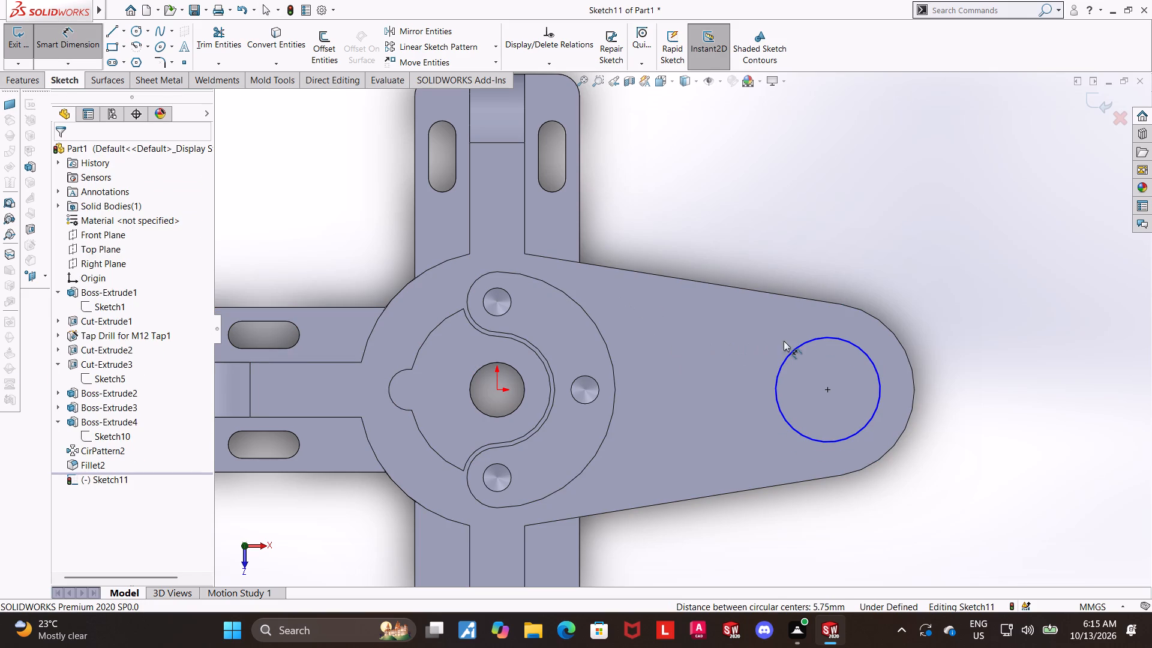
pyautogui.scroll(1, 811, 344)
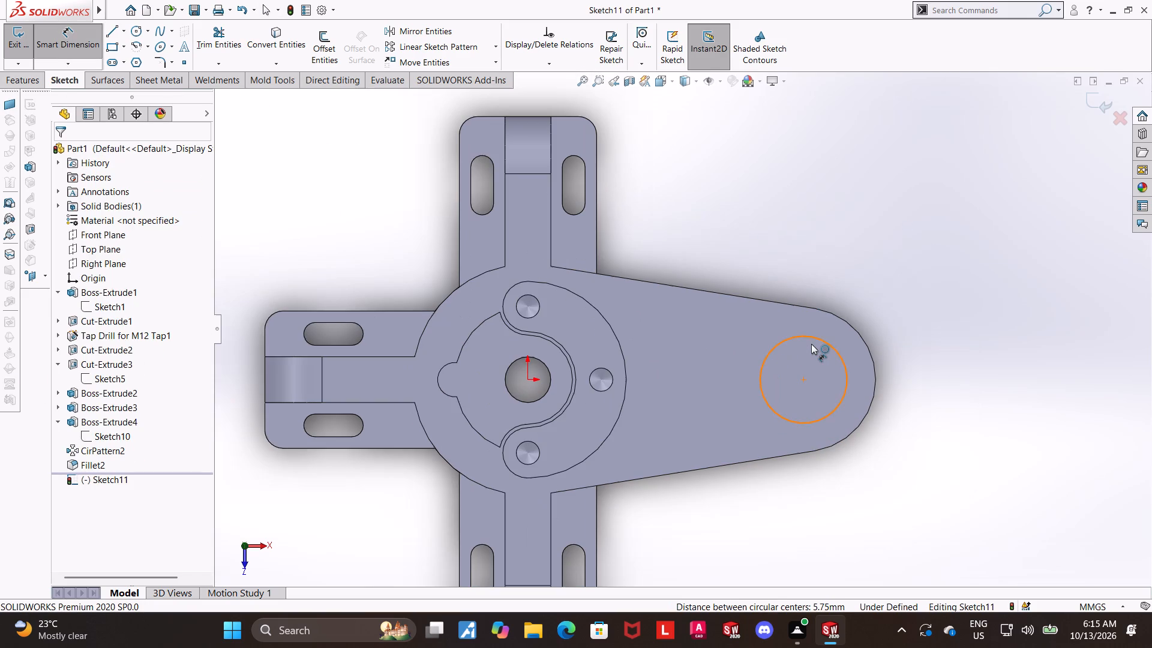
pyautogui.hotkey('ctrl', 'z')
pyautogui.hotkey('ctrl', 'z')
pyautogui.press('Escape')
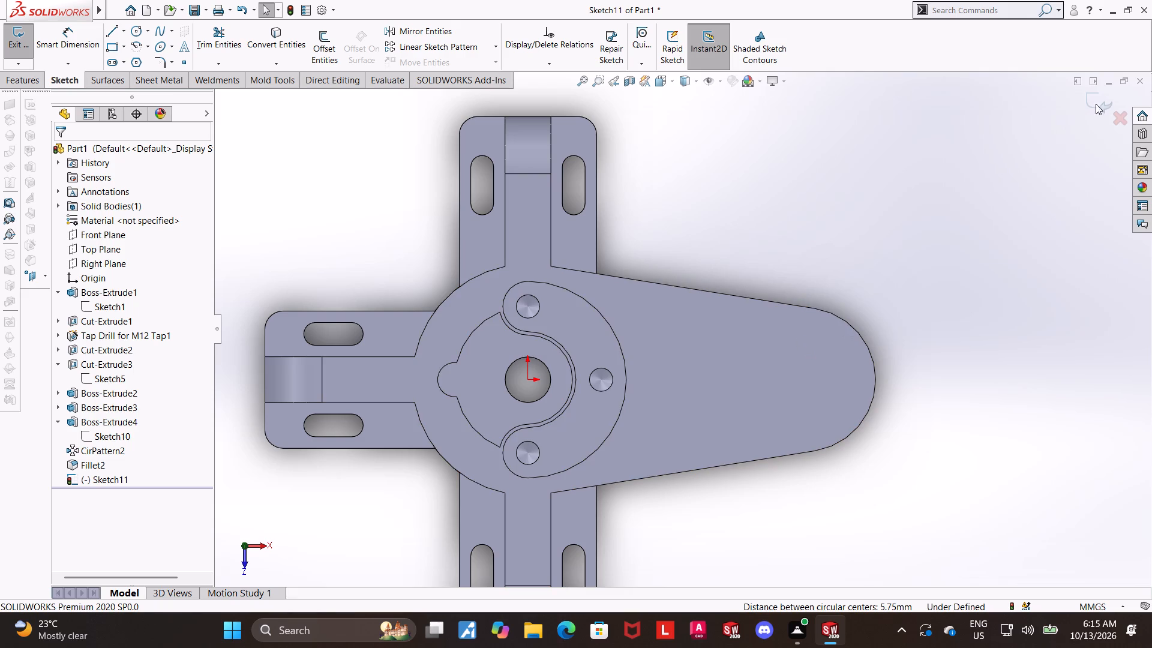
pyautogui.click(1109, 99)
# Start a sketch on the Front Plane, viewed face-on around the arm's end.
pyautogui.scroll(3, 943, 246)
pyautogui.moveTo(925, 350); pyautogui.dragTo(940, 199, button='middle')
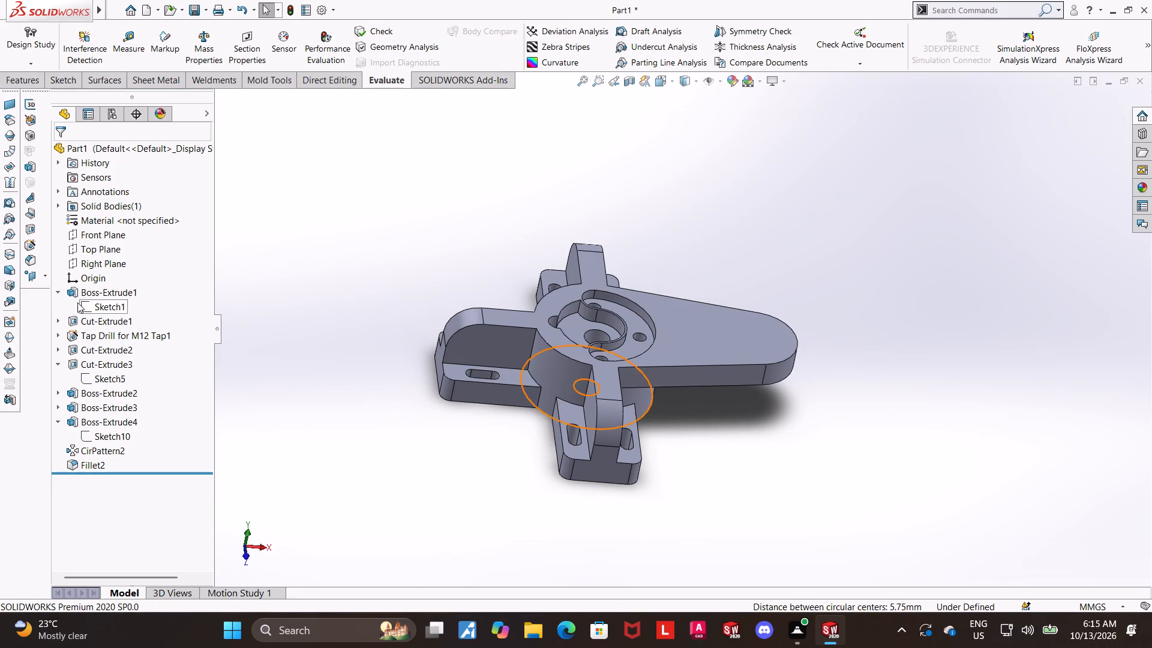
pyautogui.click(83, 235)
pyautogui.click(91, 220)
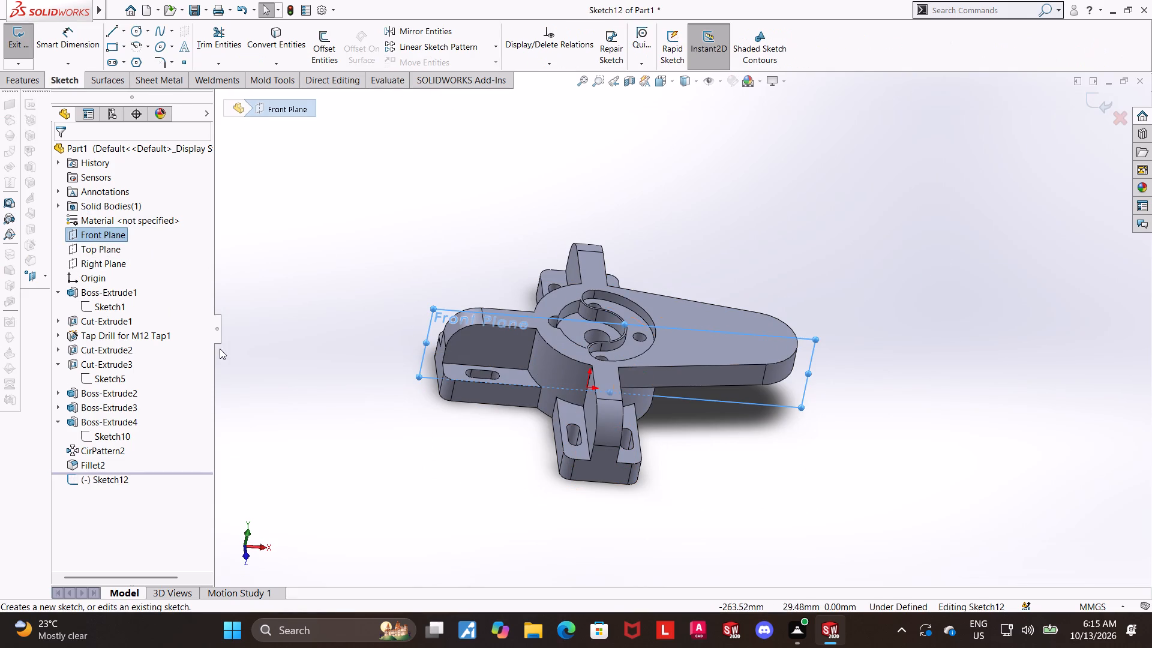
pyautogui.click(101, 473)
pyautogui.click(128, 457)
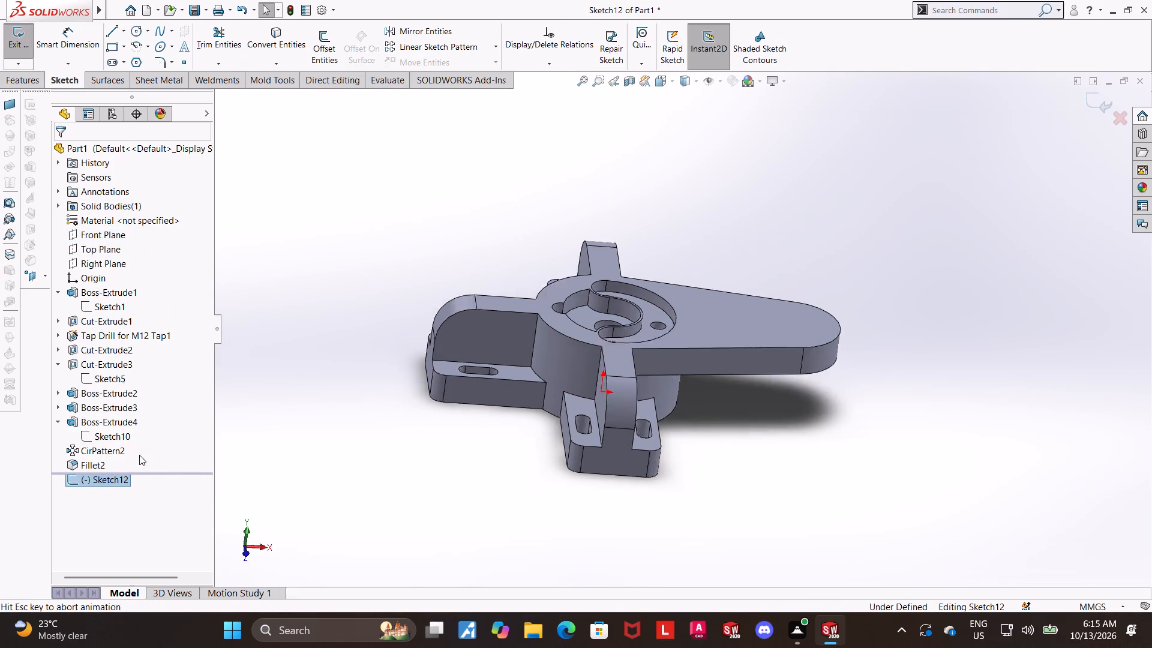
pyautogui.scroll(3, 557, 440)
pyautogui.scroll(1, 799, 279)
pyautogui.scroll(-2, 810, 253)
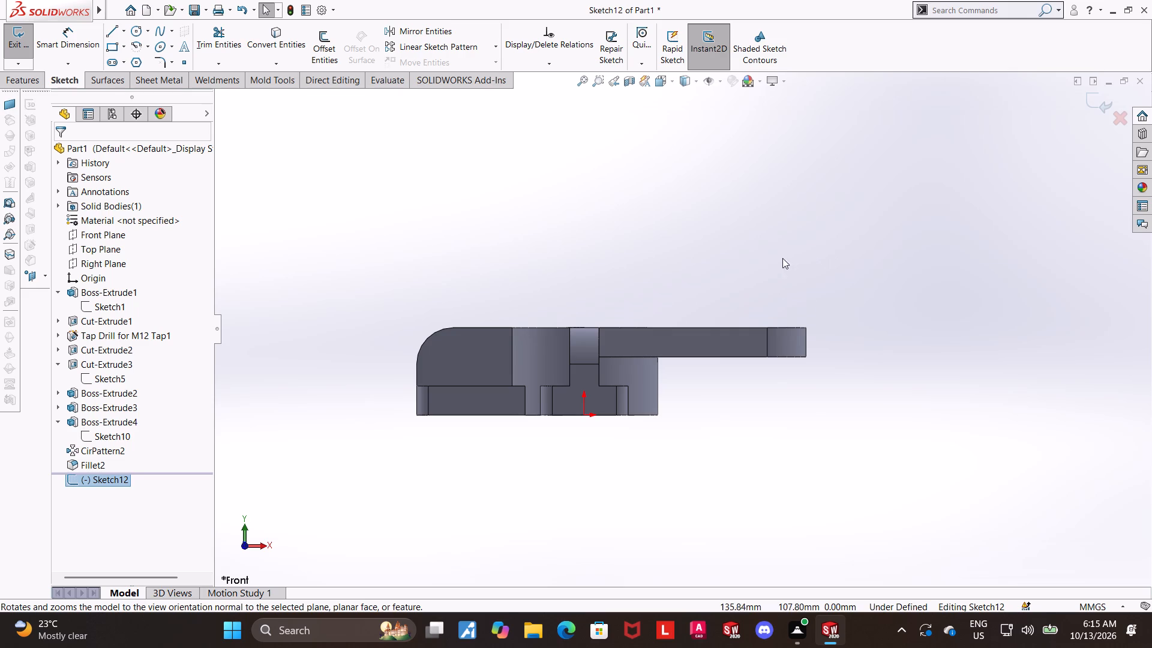
pyautogui.scroll(1, 968, 229)
pyautogui.scroll(-3, 821, 226)
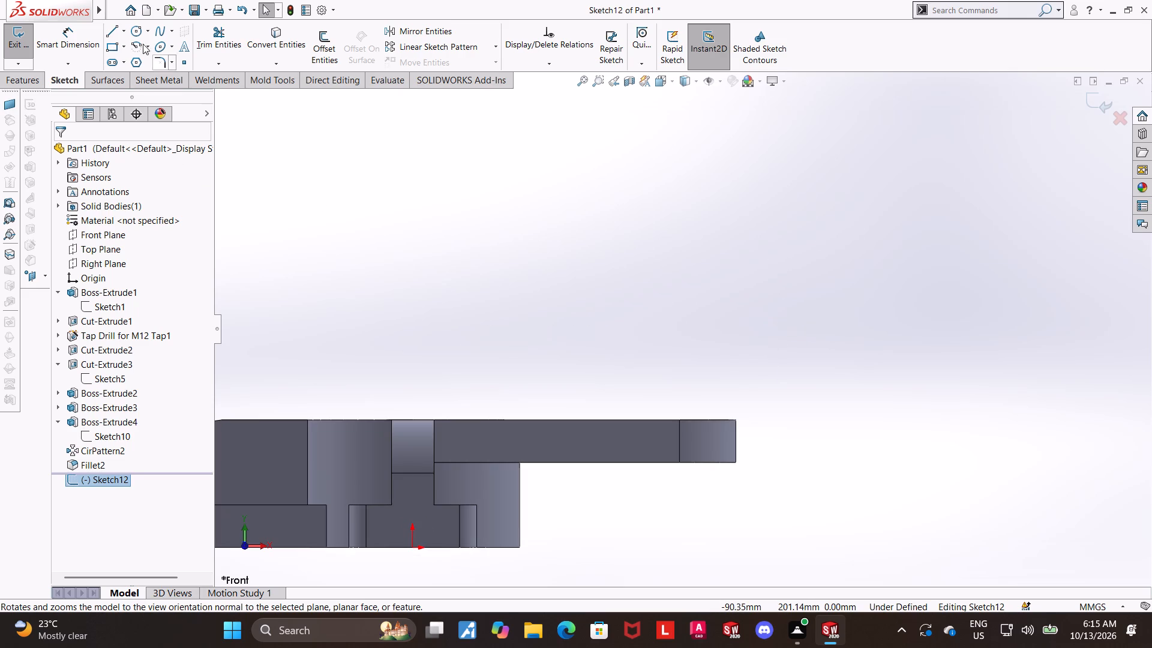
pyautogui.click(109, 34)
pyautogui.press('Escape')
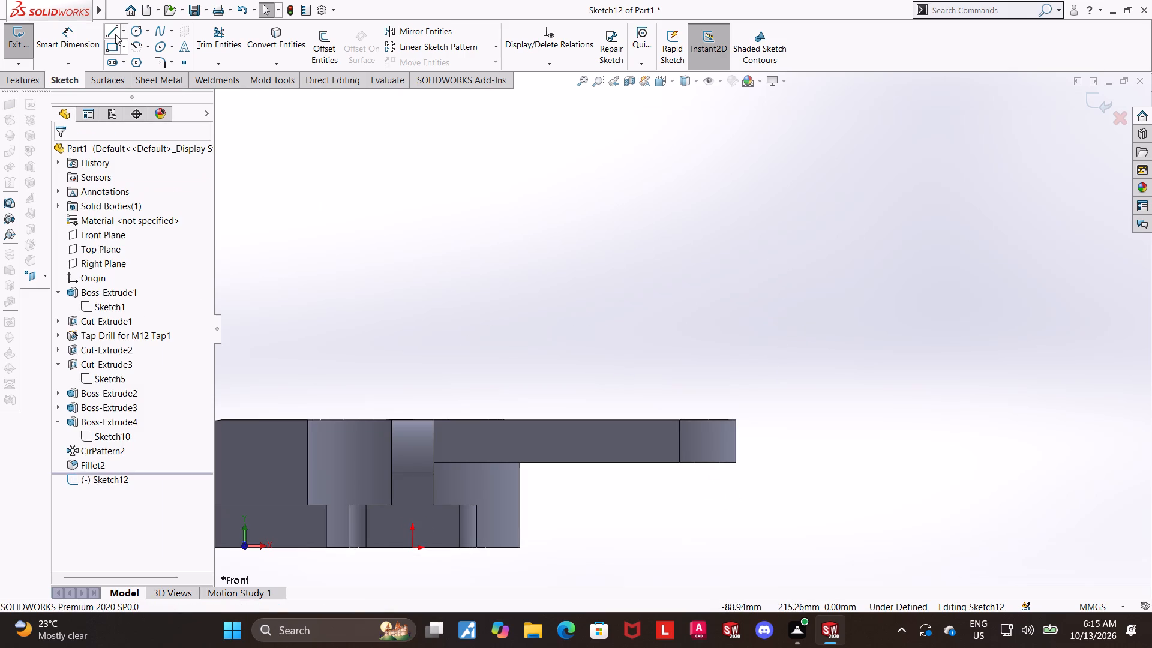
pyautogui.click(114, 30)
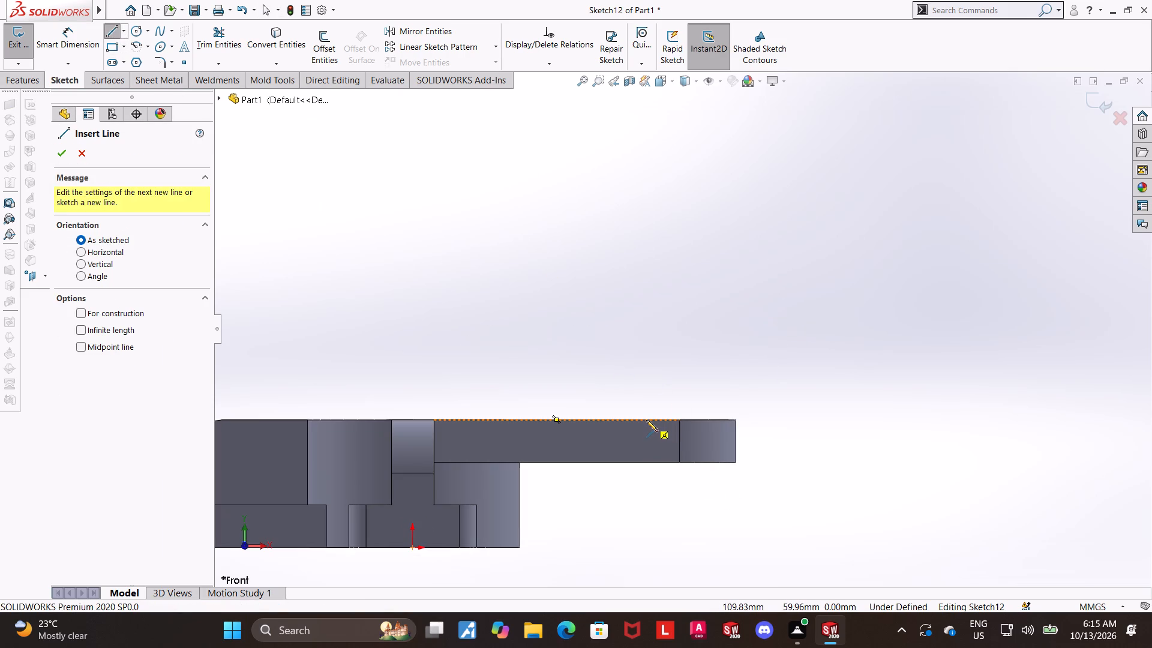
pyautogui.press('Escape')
# Sketch a vertical centerline about 92 mm high, rising from the arm's top edge near its rounded end.
pyautogui.click(126, 32)
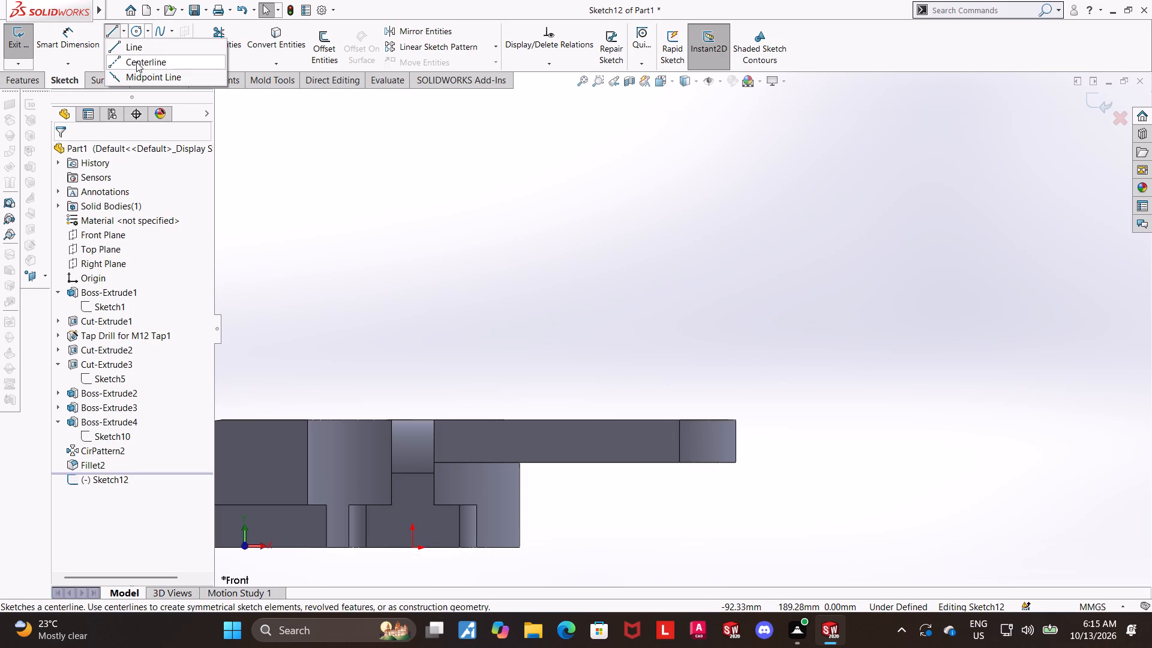
pyautogui.click(136, 62)
pyautogui.click(644, 420)
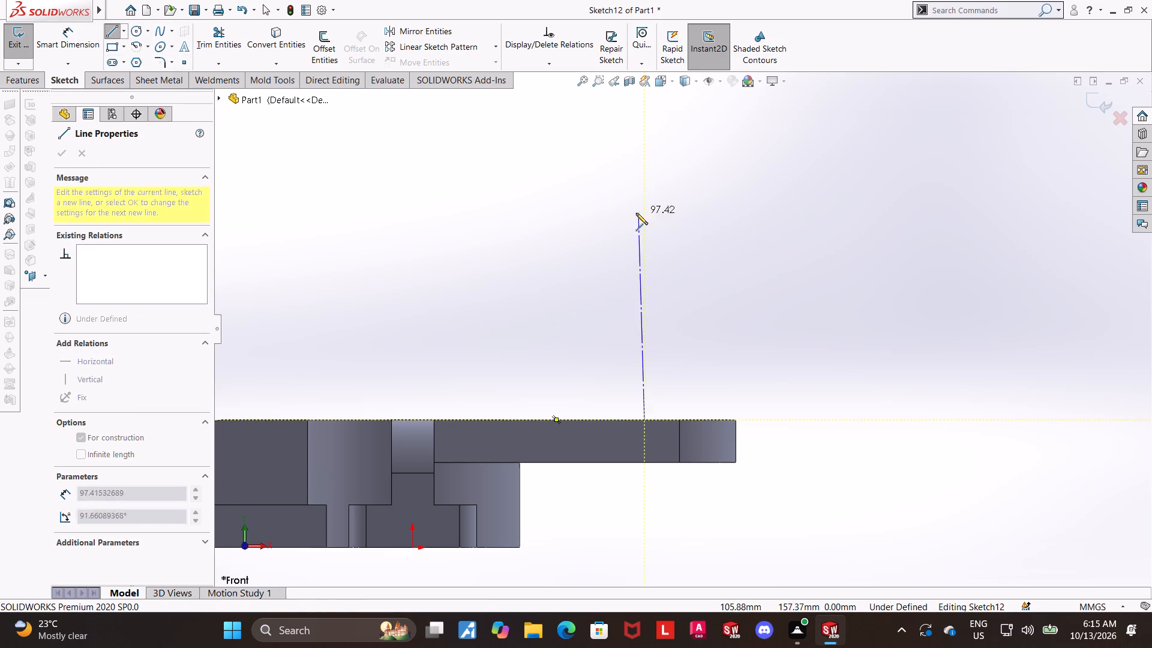
pyautogui.click(646, 225)
pyautogui.press('Escape')
pyautogui.press('Escape')
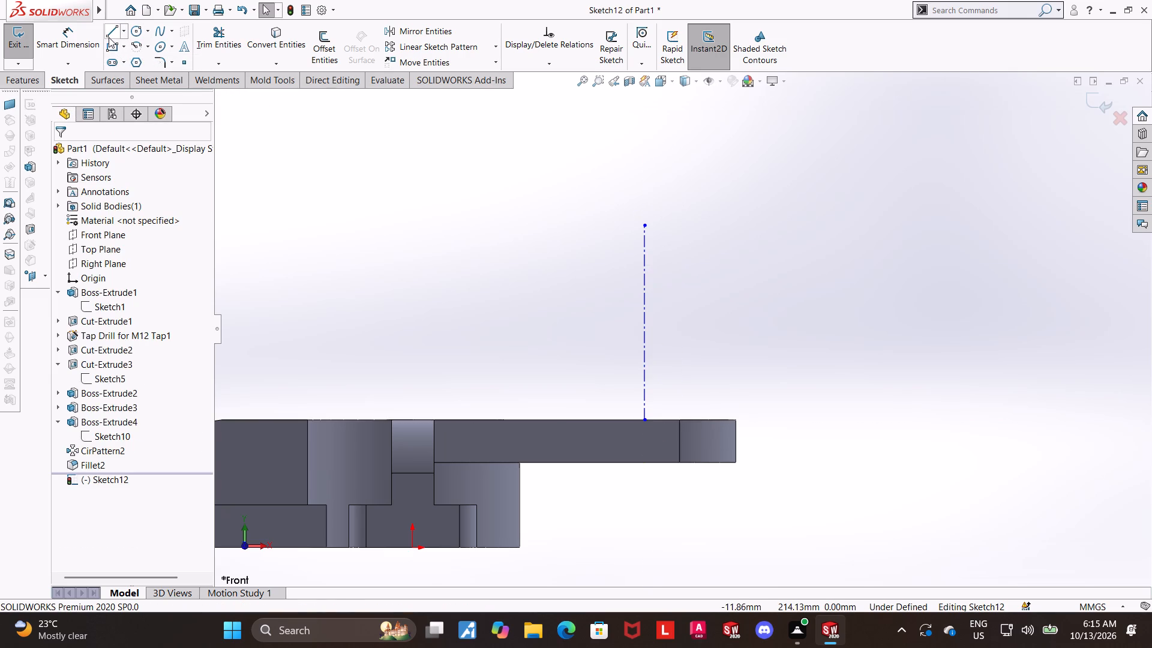
# Sketch the tapered profile: an about 19 mm top line, slope to the arm's outer top corner, about 39 mm base and vertical inner side.
pyautogui.click(109, 37)
pyautogui.click(644, 223)
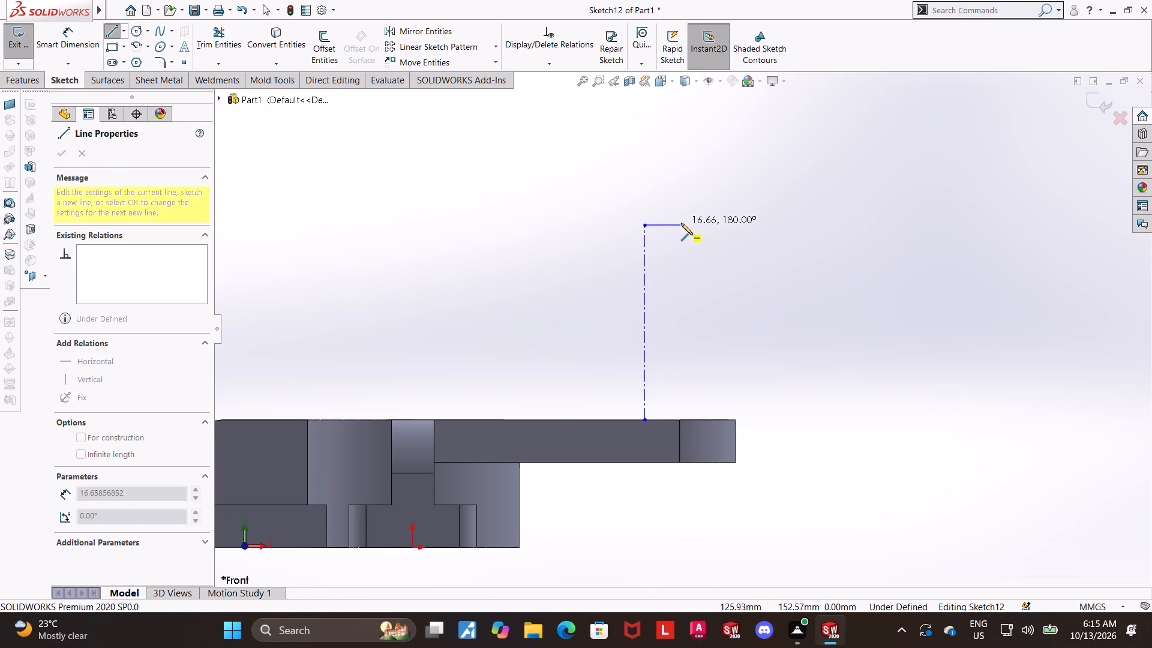
pyautogui.click(684, 223)
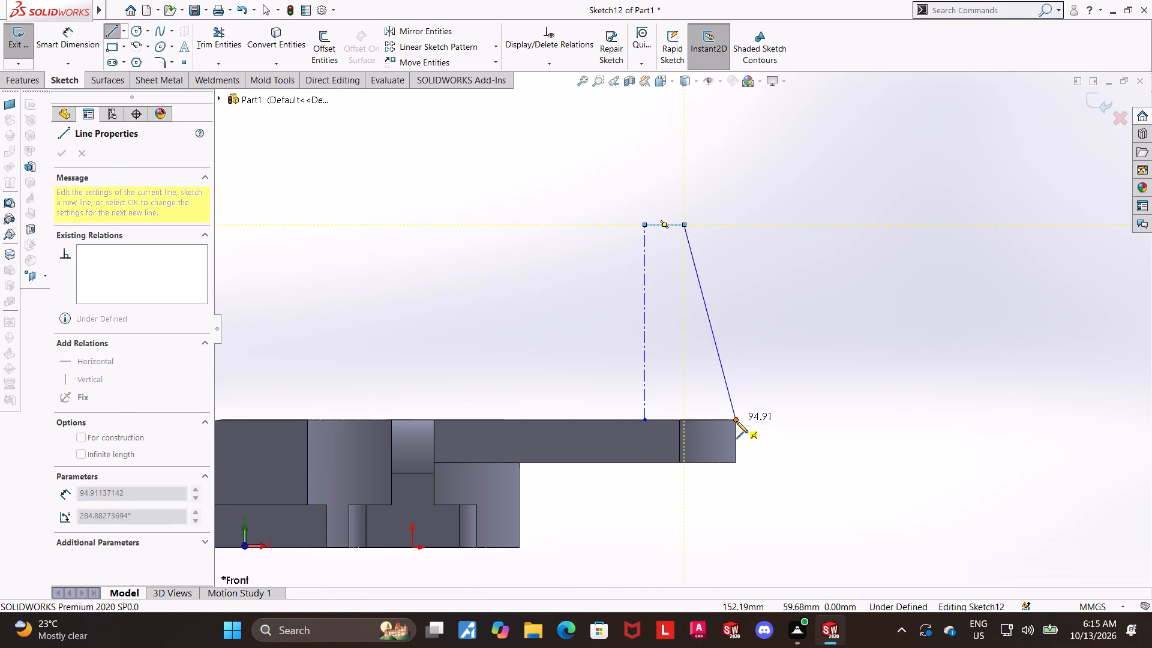
pyautogui.click(736, 421)
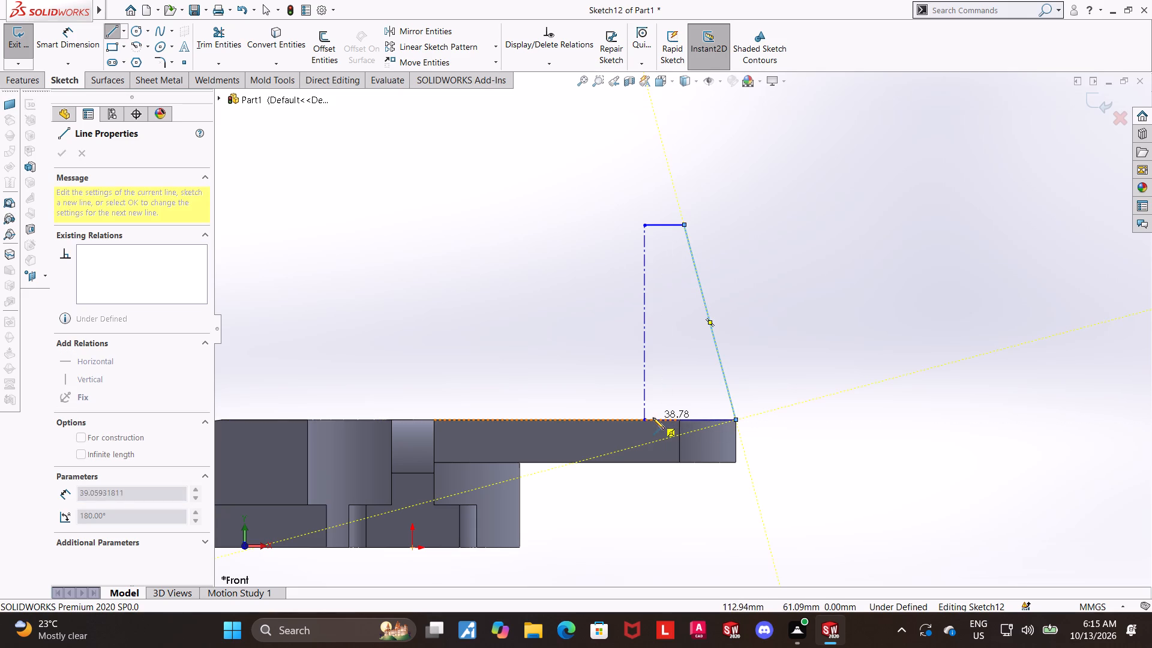
pyautogui.click(655, 418)
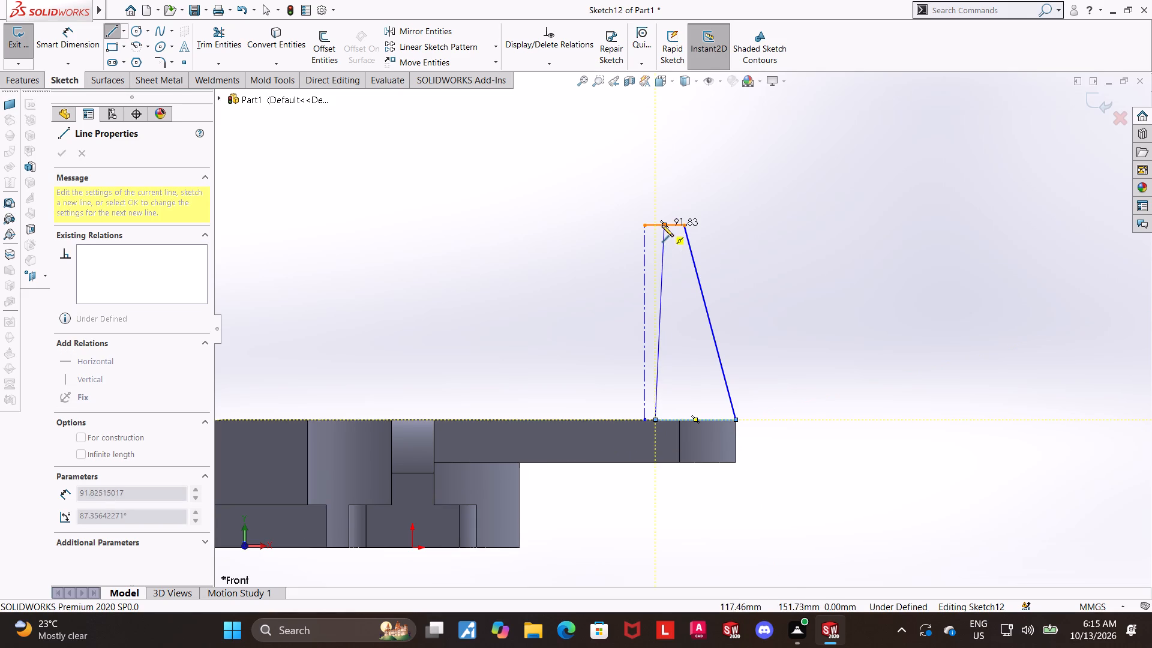
pyautogui.click(655, 223)
pyautogui.press('Escape')
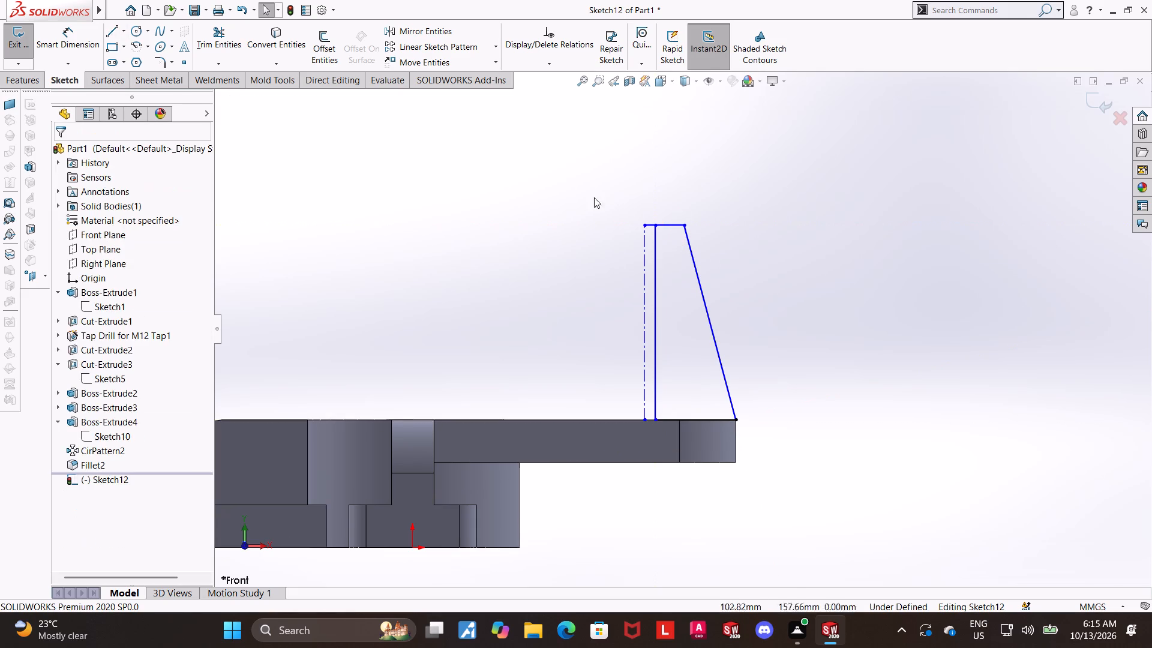
# Trim the piece of the profile's top line that extends past the inner vertical line toward the centerline.
pyautogui.click(232, 41)
pyautogui.scroll(-5, 701, 271)
pyautogui.moveTo(643, 205); pyautogui.dragTo(639, 195)
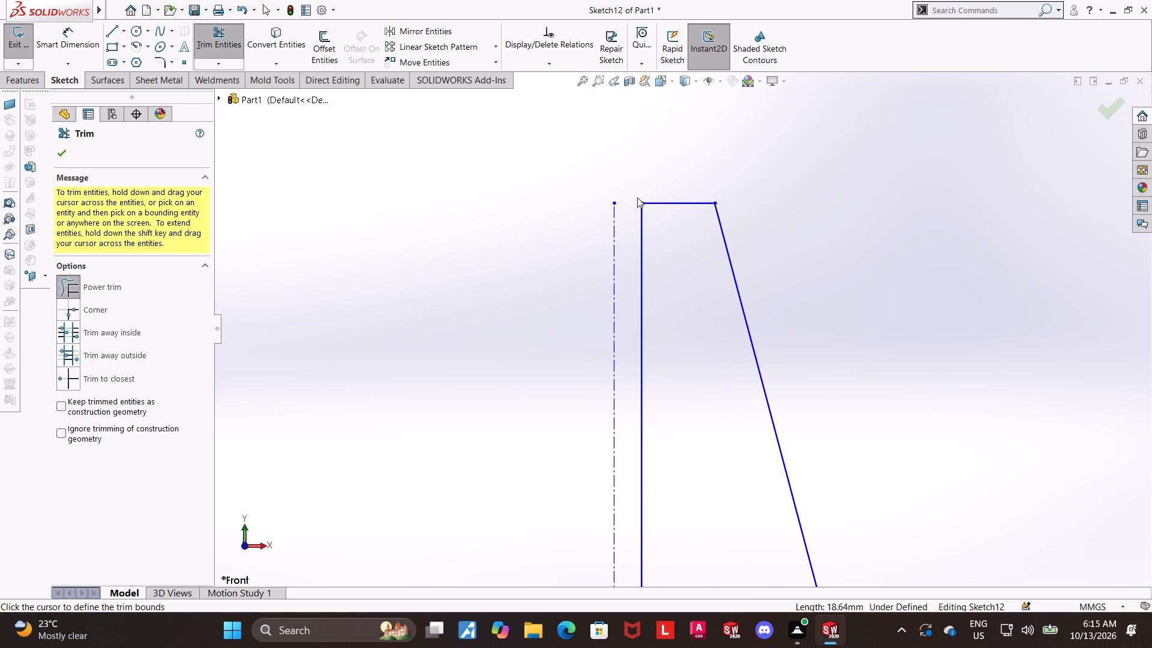
pyautogui.scroll(-6, 635, 204)
pyautogui.scroll(-4, 665, 271)
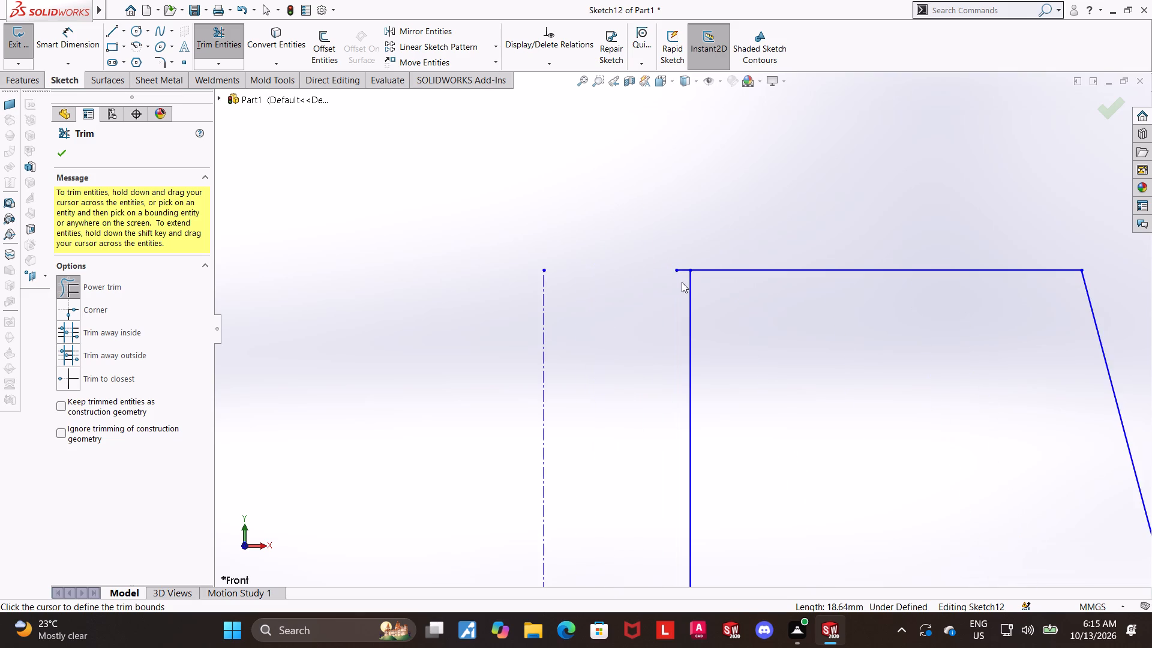
pyautogui.moveTo(682, 277); pyautogui.dragTo(683, 258)
pyautogui.scroll(8, 682, 268)
pyautogui.press('Escape')
pyautogui.press('Escape')
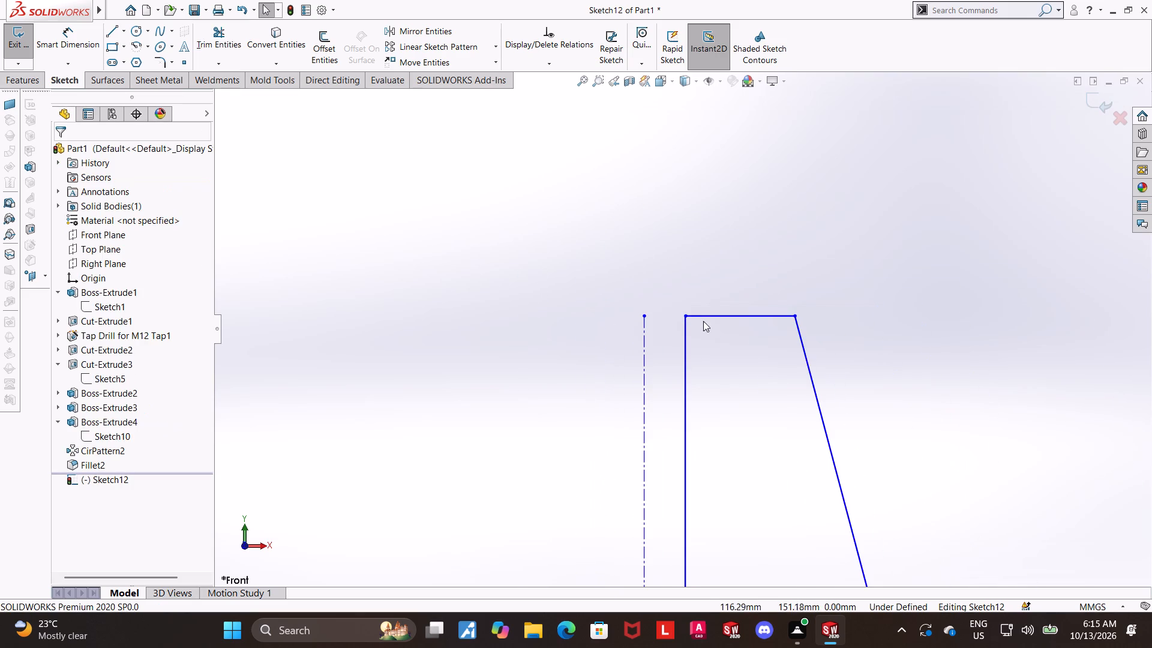
# Dimension the profile's inner vertical line about the centerline as a doubled, diameter-style distance of 25 mm.
pyautogui.scroll(4, 702, 328)
pyautogui.scroll(5, 720, 513)
pyautogui.scroll(-3, 701, 445)
pyautogui.press('Escape')
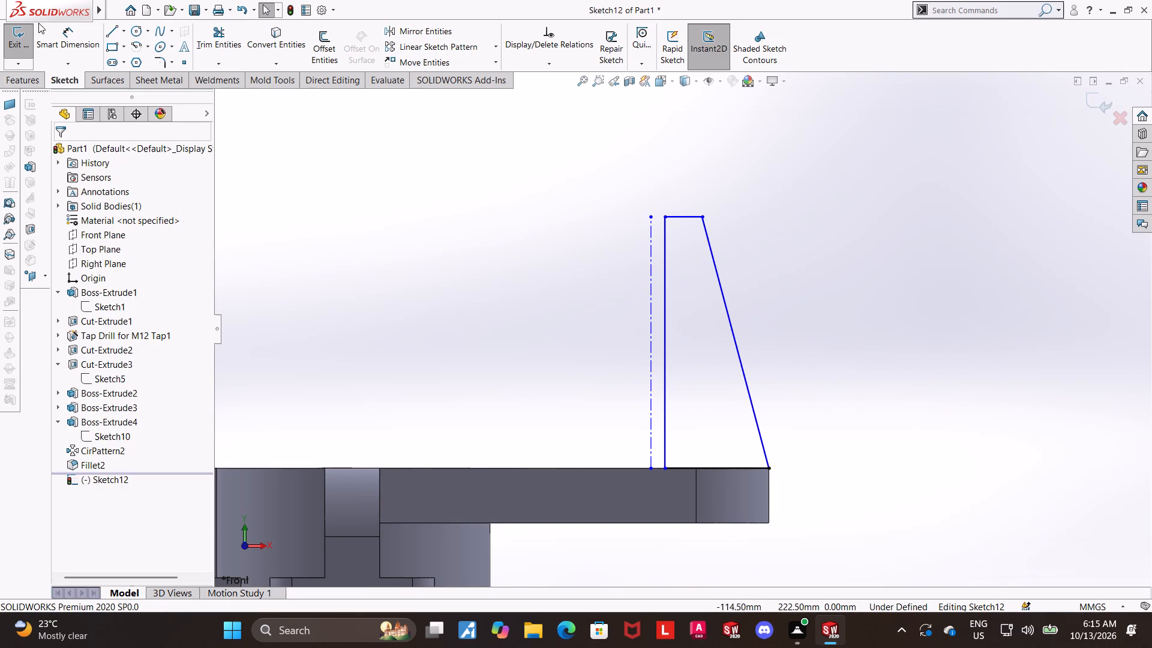
pyautogui.click(58, 29)
pyautogui.click(67, 34)
pyautogui.click(652, 295)
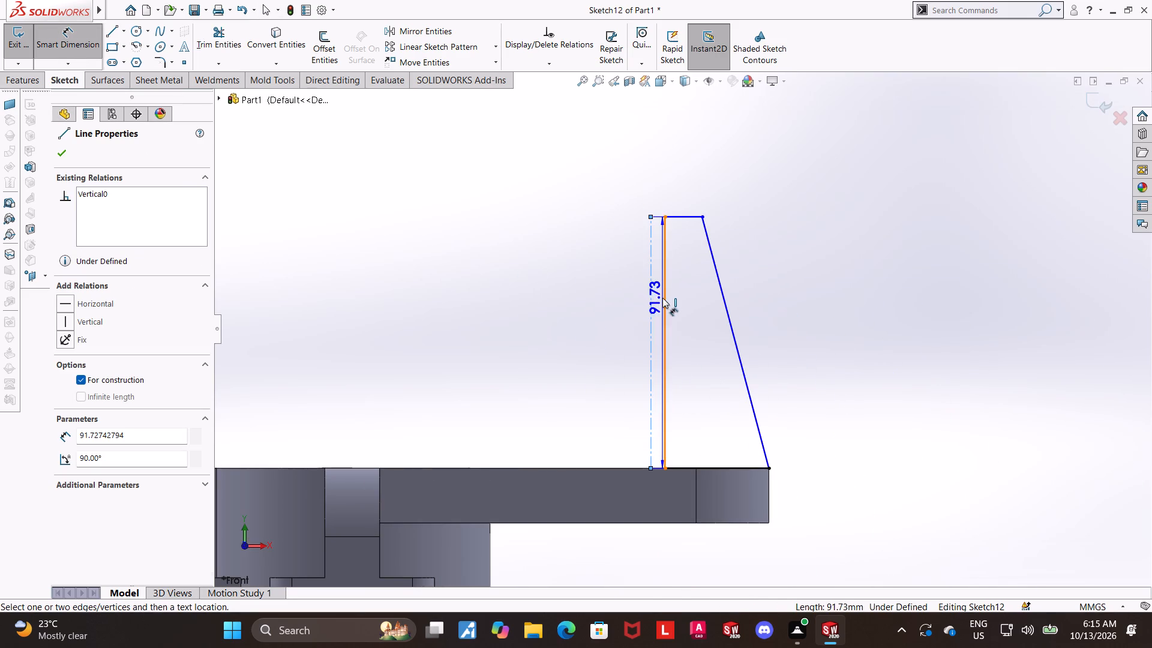
pyautogui.click(662, 298)
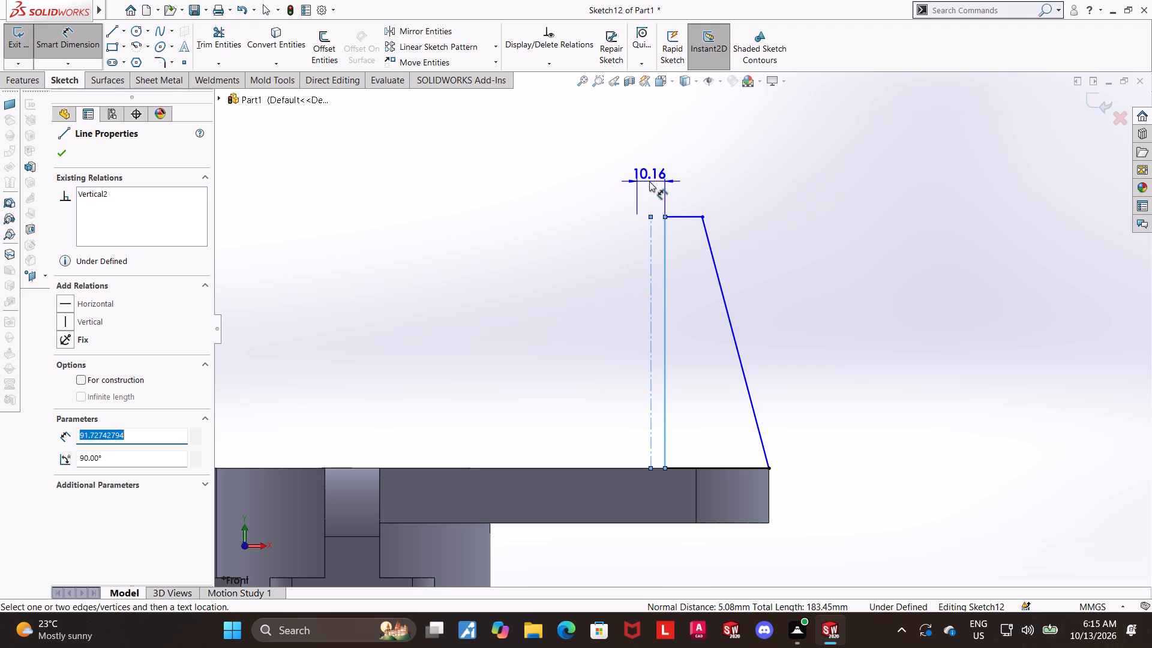
pyautogui.click(649, 181)
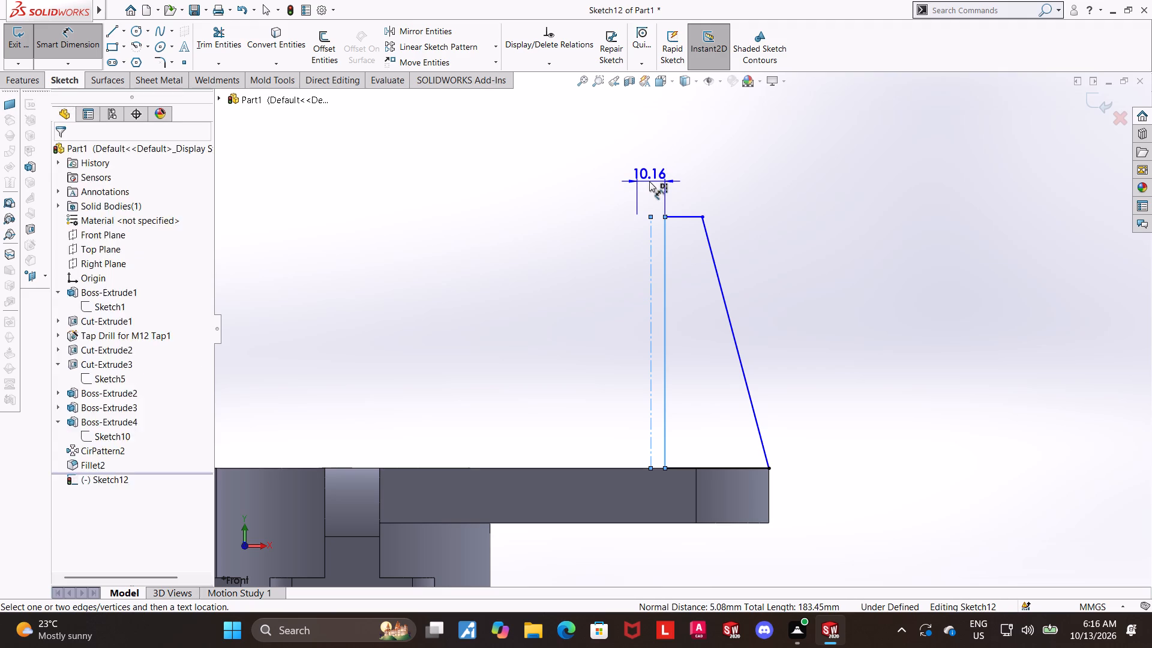
pyautogui.write('25')
pyautogui.press('Return')
pyautogui.press('Escape')
pyautogui.press('Escape')
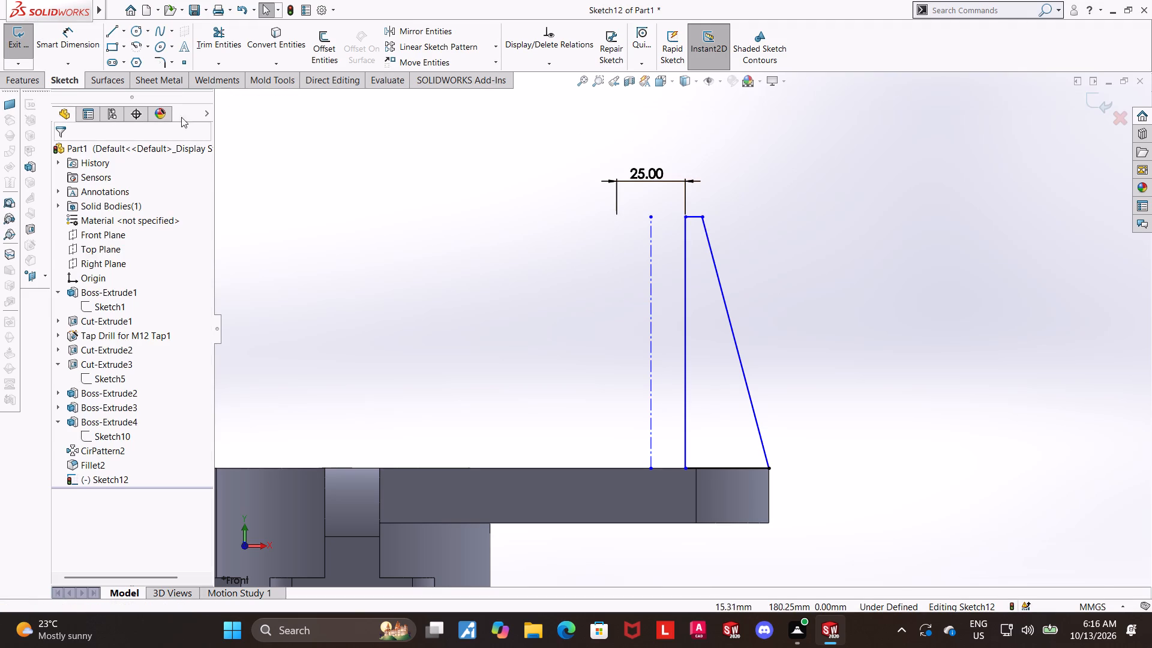
# Trim away the profile's inner vertical line.
pyautogui.click(227, 37)
pyautogui.moveTo(707, 359); pyautogui.dragTo(700, 359)
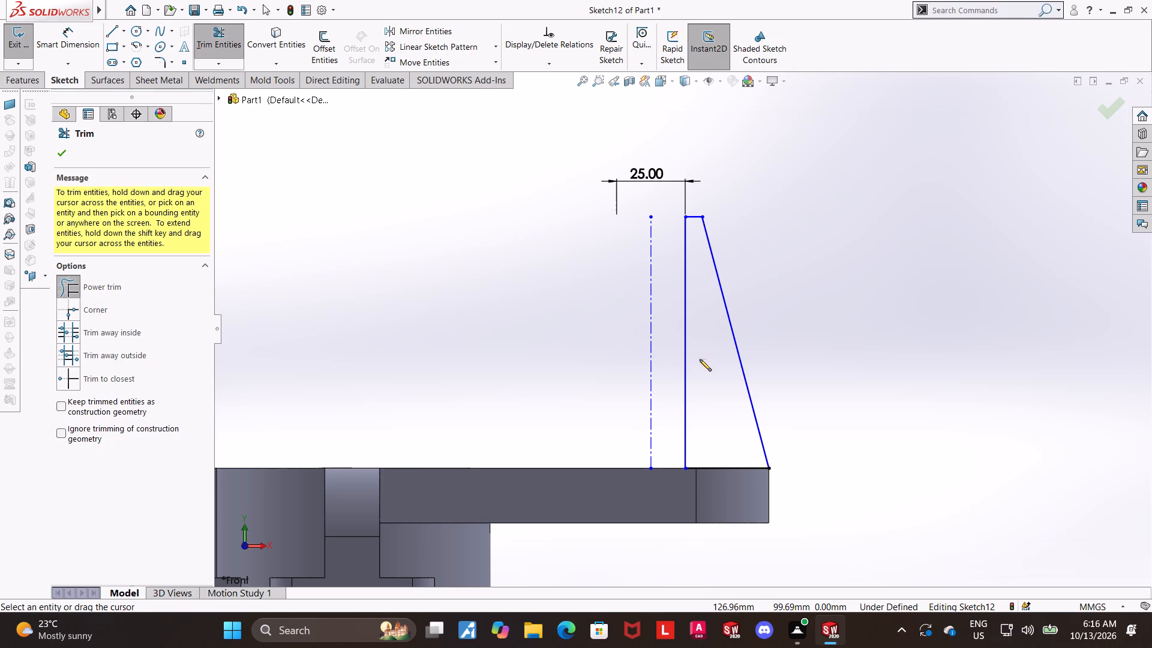
pyautogui.moveTo(700, 359); pyautogui.dragTo(684, 360)
pyautogui.press('Escape')
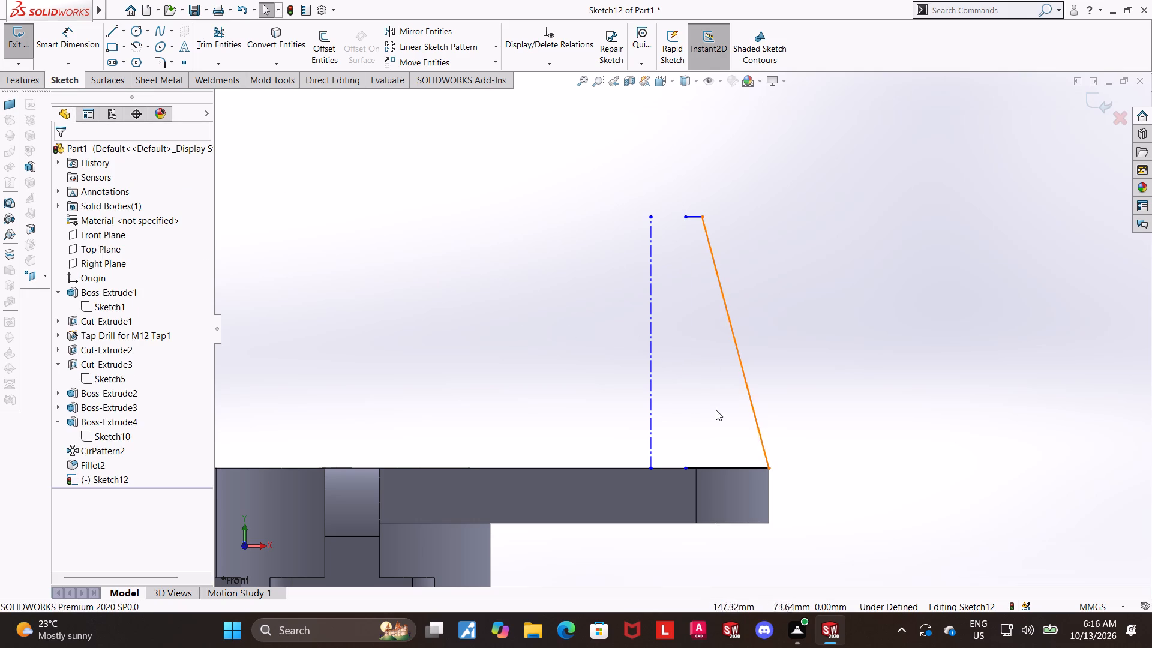
# Shorten the profile's base line by moving its inner endpoint outward along the arm's top edge to X about 130 mm.
pyautogui.moveTo(687, 467); pyautogui.dragTo(717, 469)
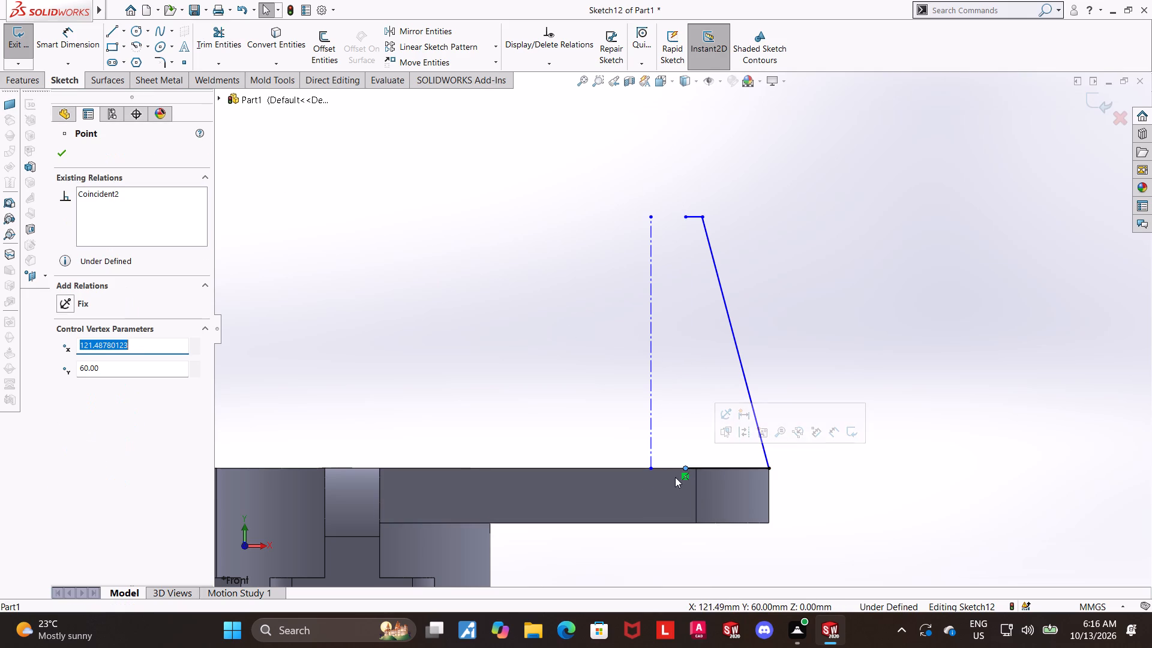
pyautogui.rightClick(685, 476)
pyautogui.click(715, 602)
pyautogui.press('Escape')
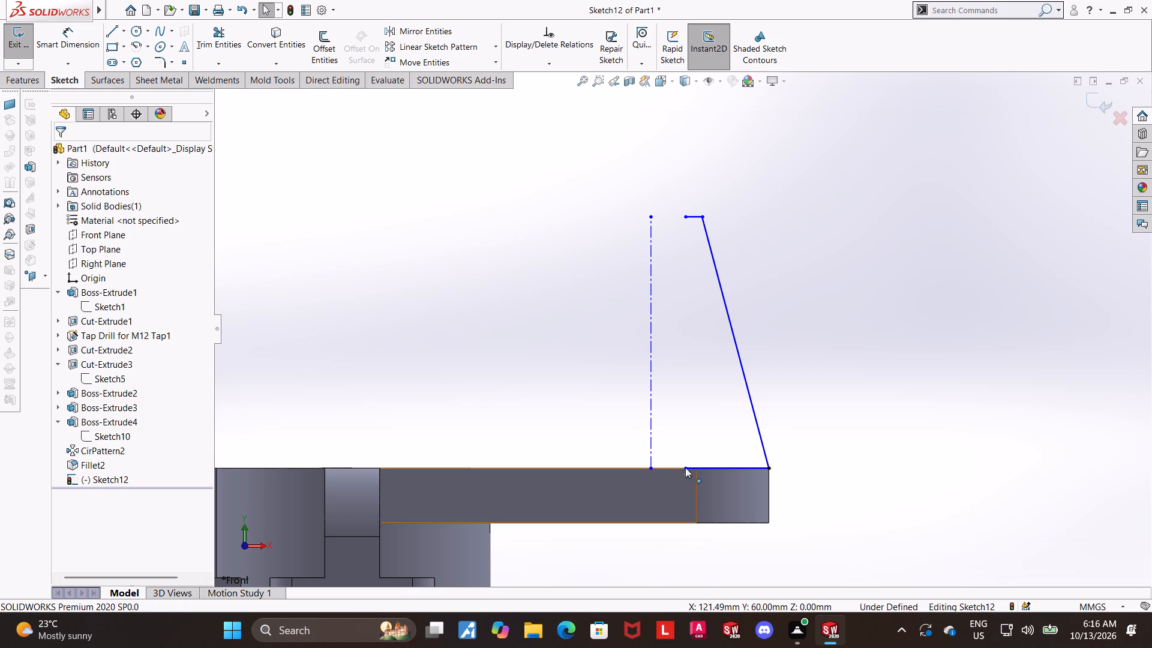
pyautogui.moveTo(685, 468); pyautogui.dragTo(709, 470)
pyautogui.press('Escape')
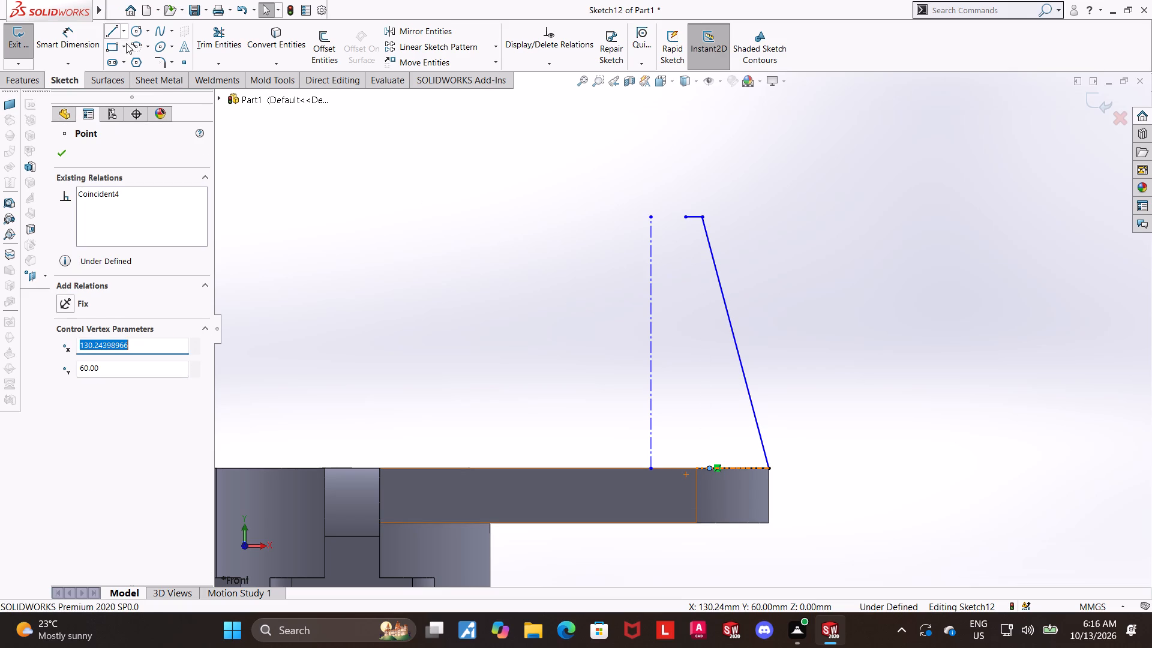
# Draw an inner sloped line about 92 mm long from the top line's inner end to the base line's inner end.
pyautogui.click(110, 28)
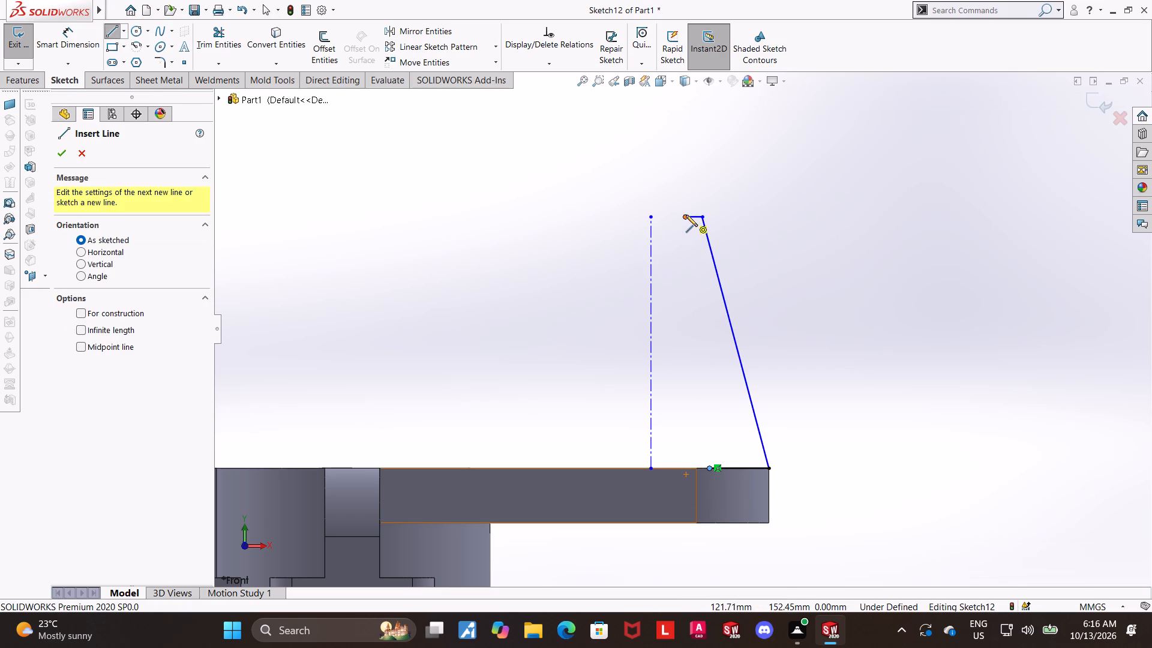
pyautogui.click(685, 215)
pyautogui.click(709, 467)
pyautogui.press('Escape')
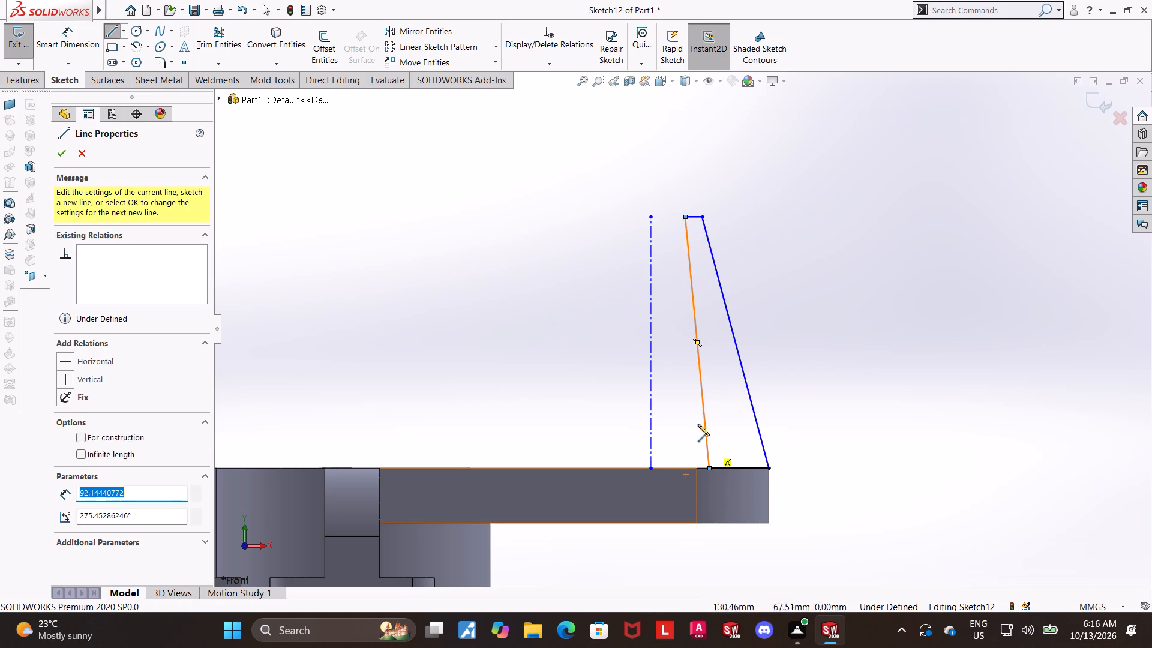
pyautogui.press('Escape')
pyautogui.press('Escape')
# Dimension the profile's top inner corner about the centerline as a doubled, diameter-style distance of 25 mm.
pyautogui.click(84, 28)
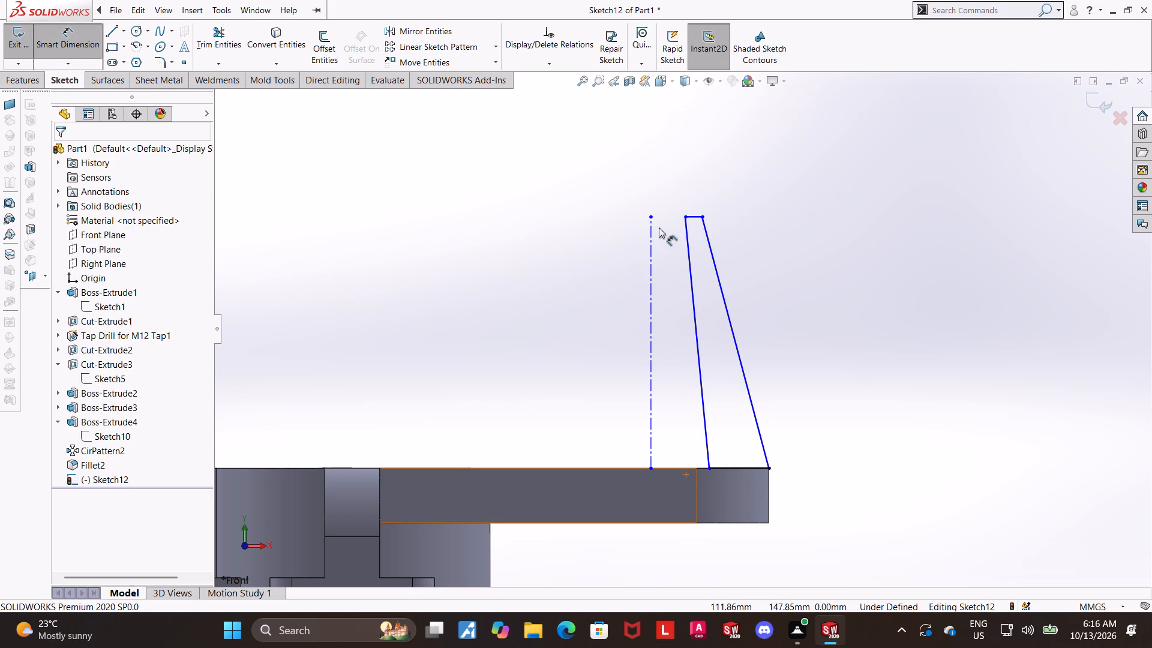
pyautogui.click(651, 227)
pyautogui.click(684, 217)
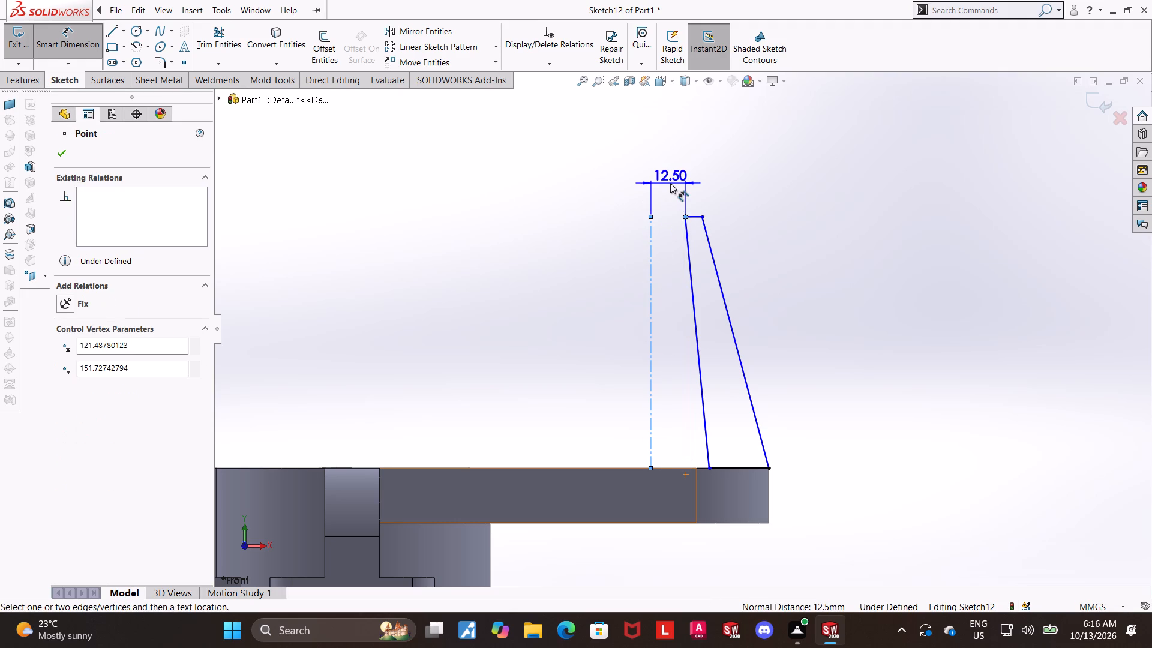
pyautogui.click(618, 179)
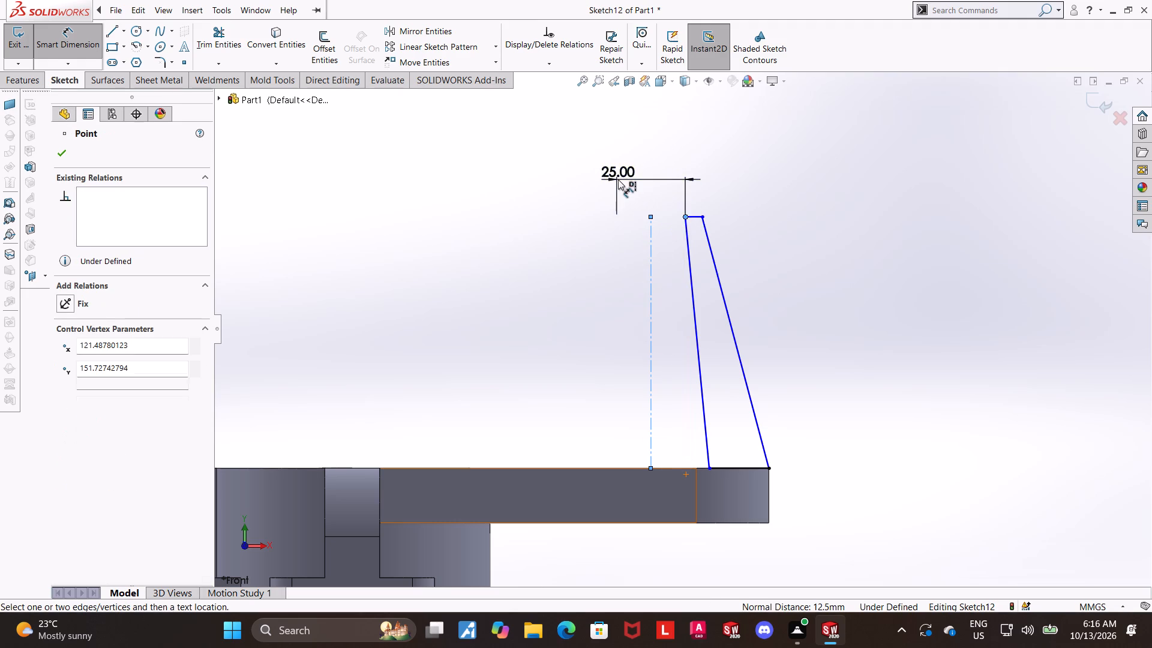
pyautogui.click(571, 164)
pyautogui.press('Escape')
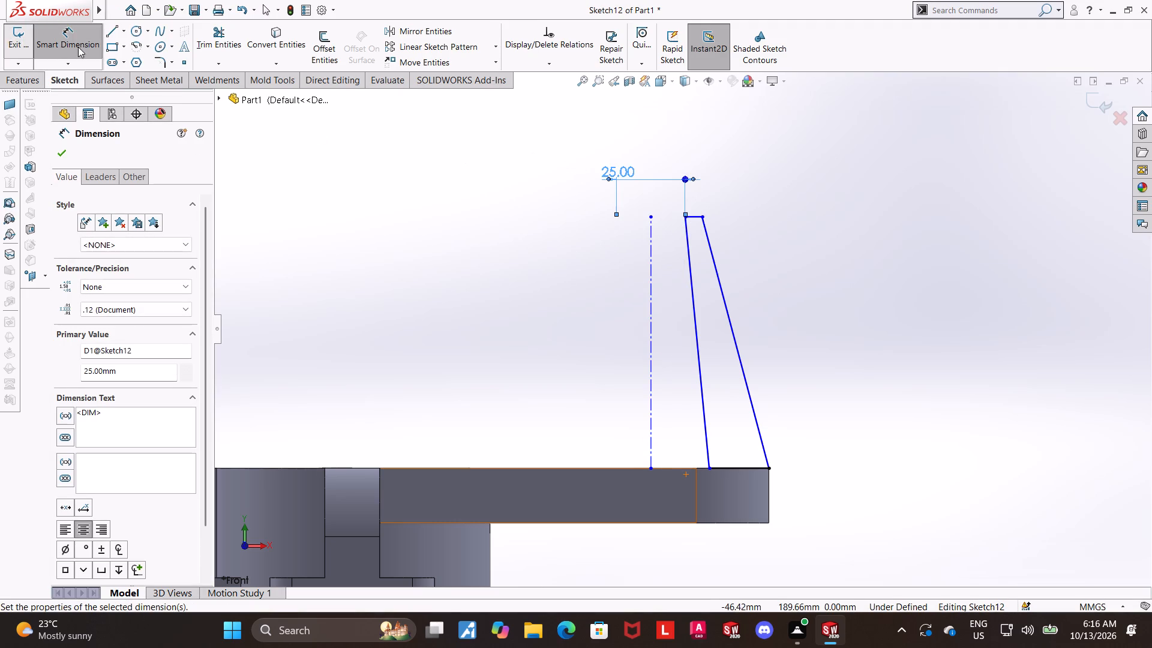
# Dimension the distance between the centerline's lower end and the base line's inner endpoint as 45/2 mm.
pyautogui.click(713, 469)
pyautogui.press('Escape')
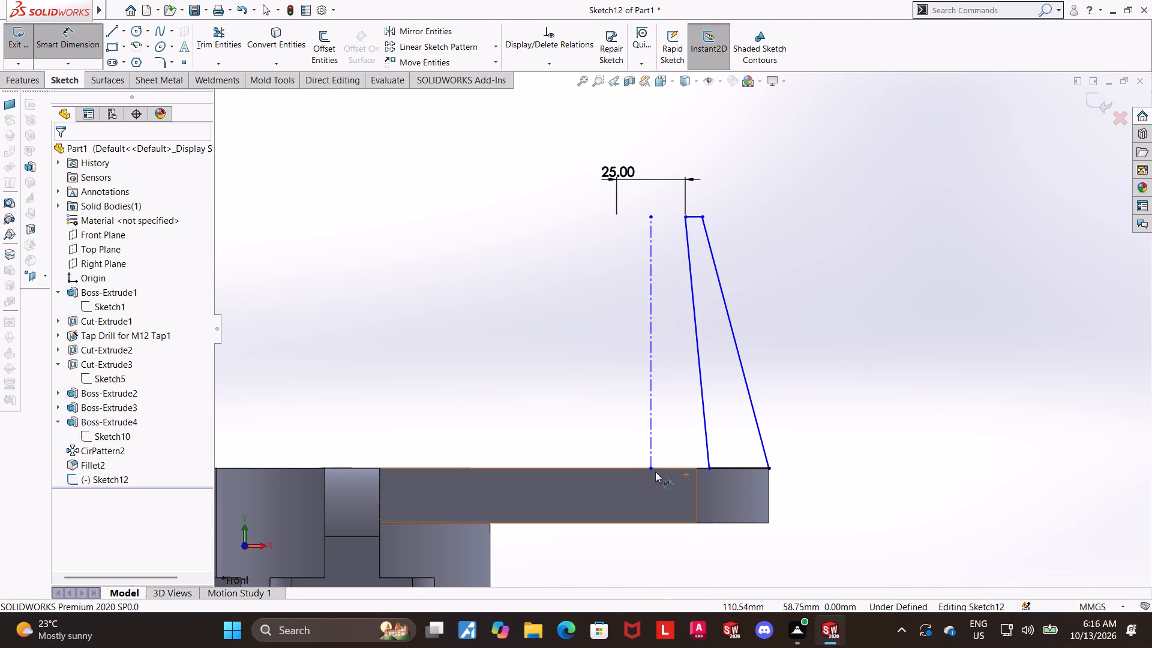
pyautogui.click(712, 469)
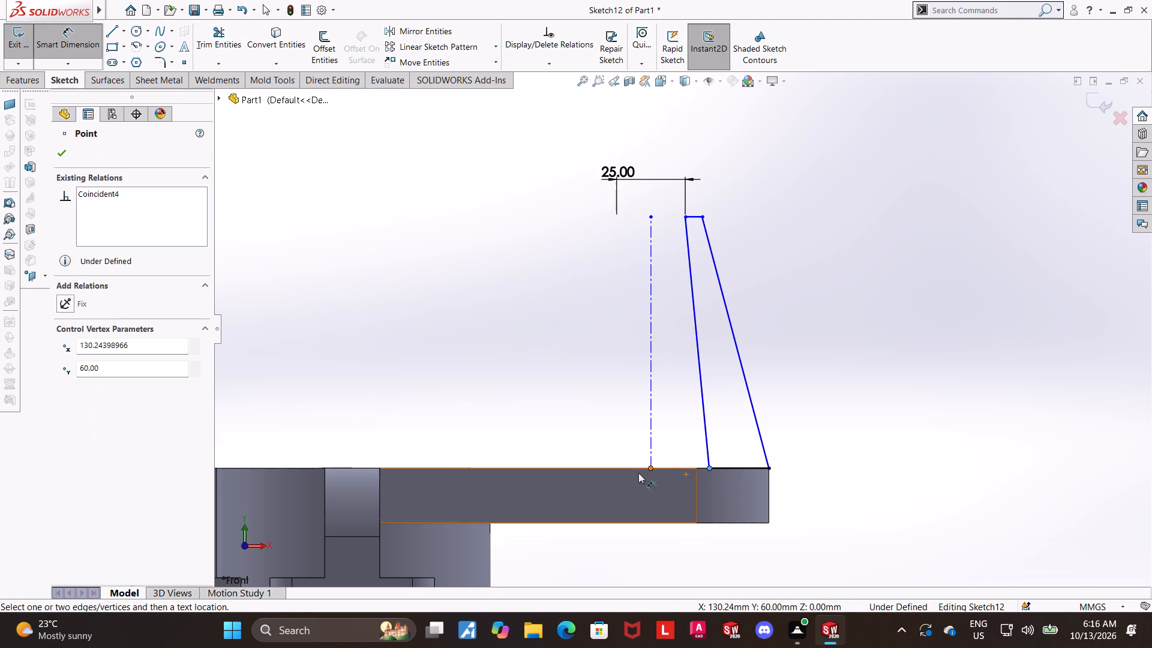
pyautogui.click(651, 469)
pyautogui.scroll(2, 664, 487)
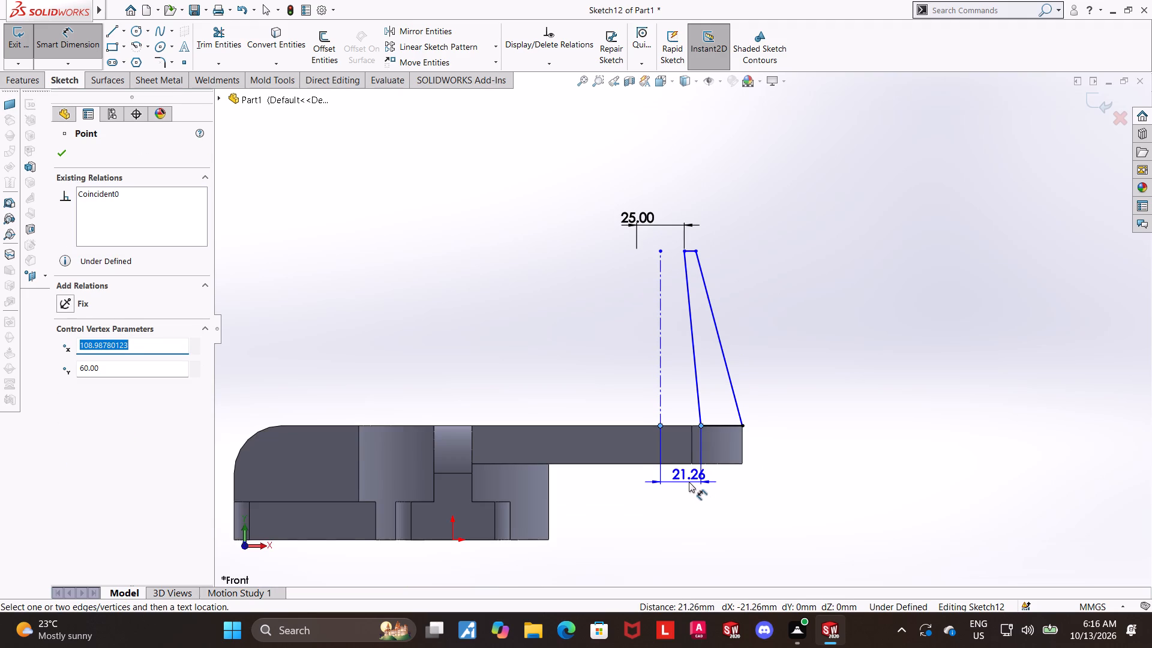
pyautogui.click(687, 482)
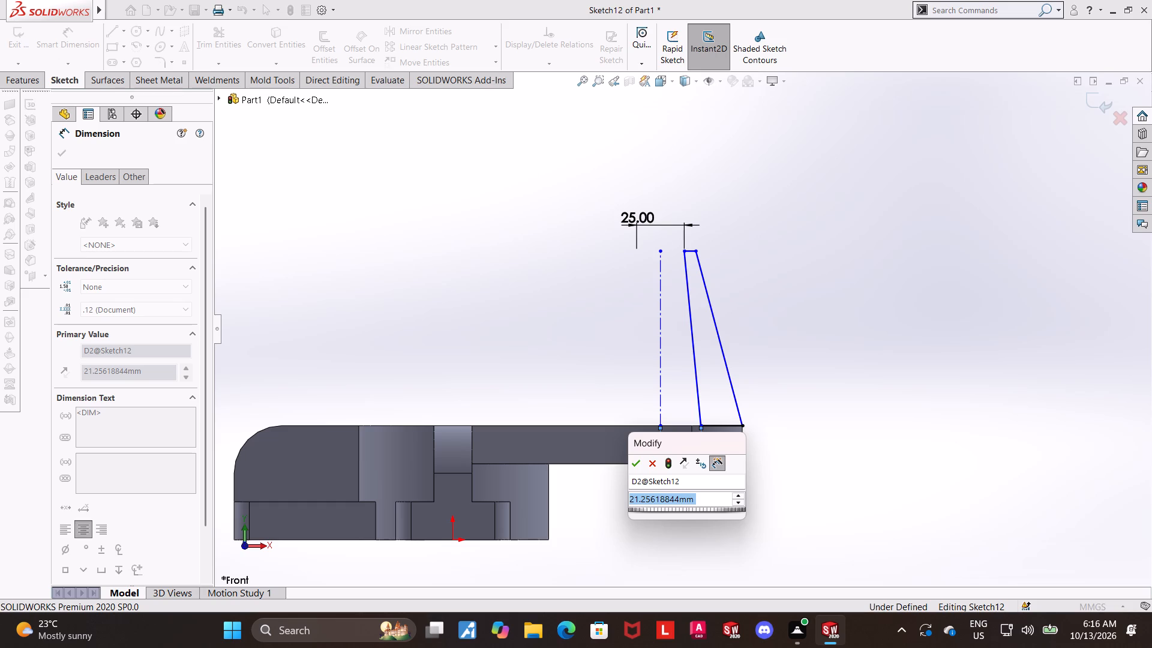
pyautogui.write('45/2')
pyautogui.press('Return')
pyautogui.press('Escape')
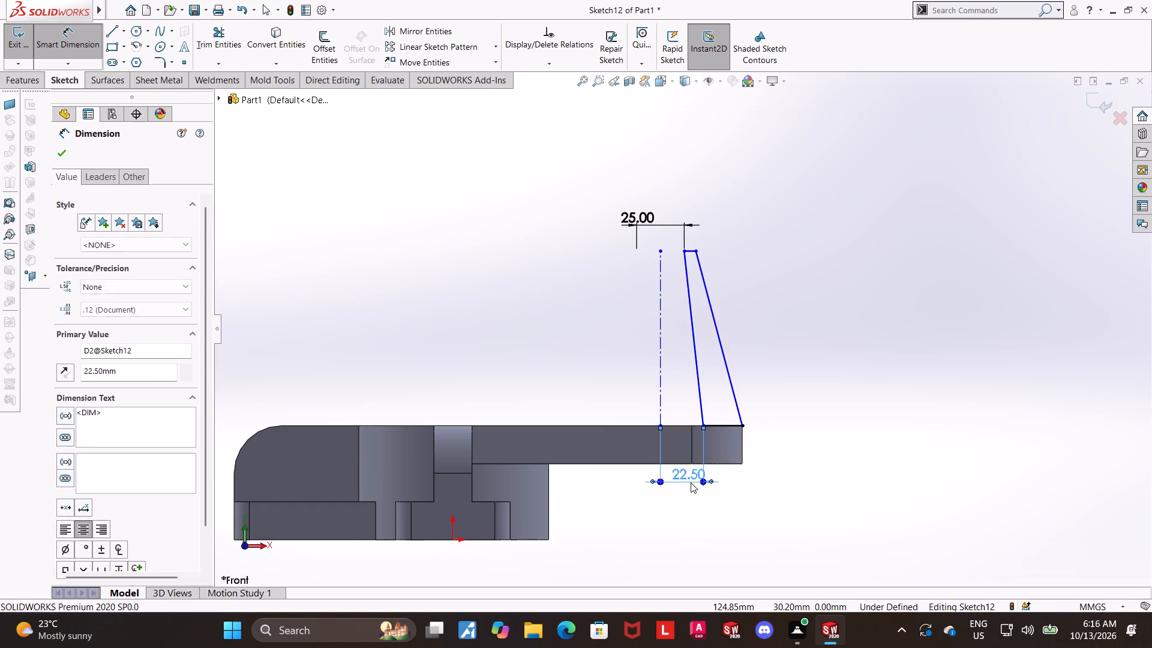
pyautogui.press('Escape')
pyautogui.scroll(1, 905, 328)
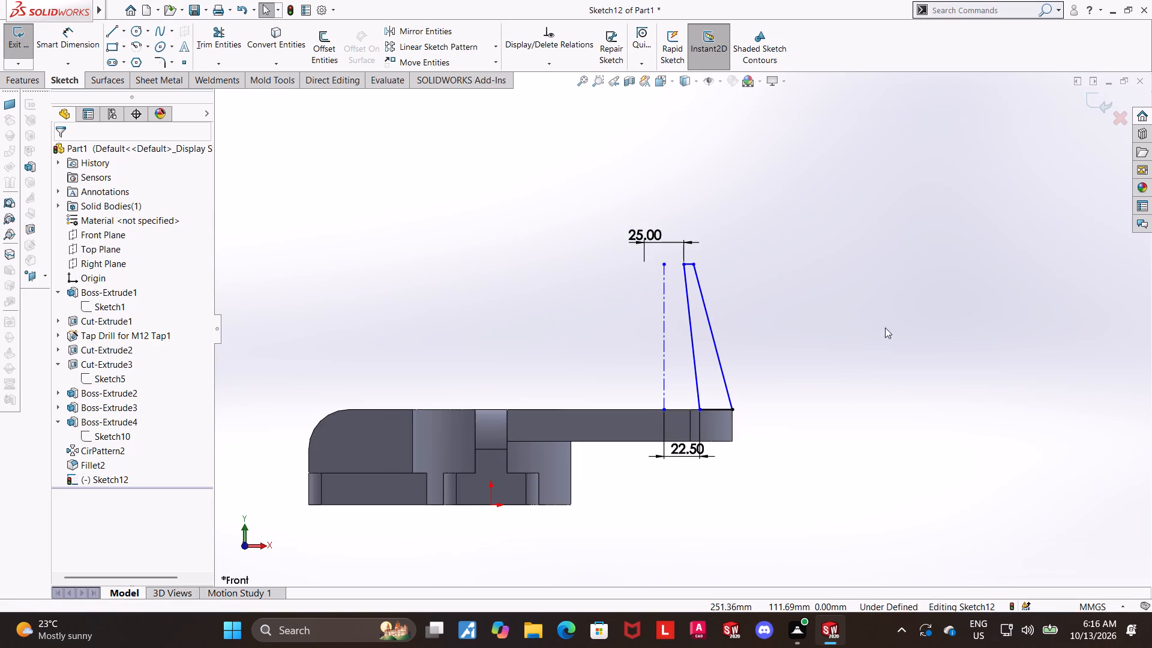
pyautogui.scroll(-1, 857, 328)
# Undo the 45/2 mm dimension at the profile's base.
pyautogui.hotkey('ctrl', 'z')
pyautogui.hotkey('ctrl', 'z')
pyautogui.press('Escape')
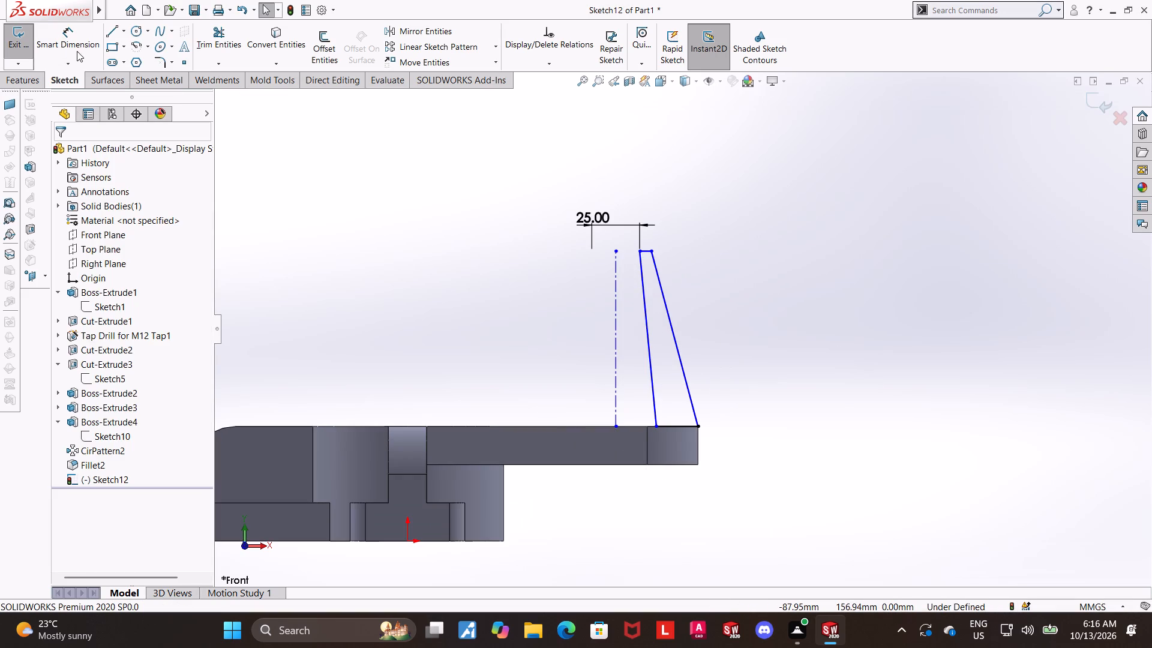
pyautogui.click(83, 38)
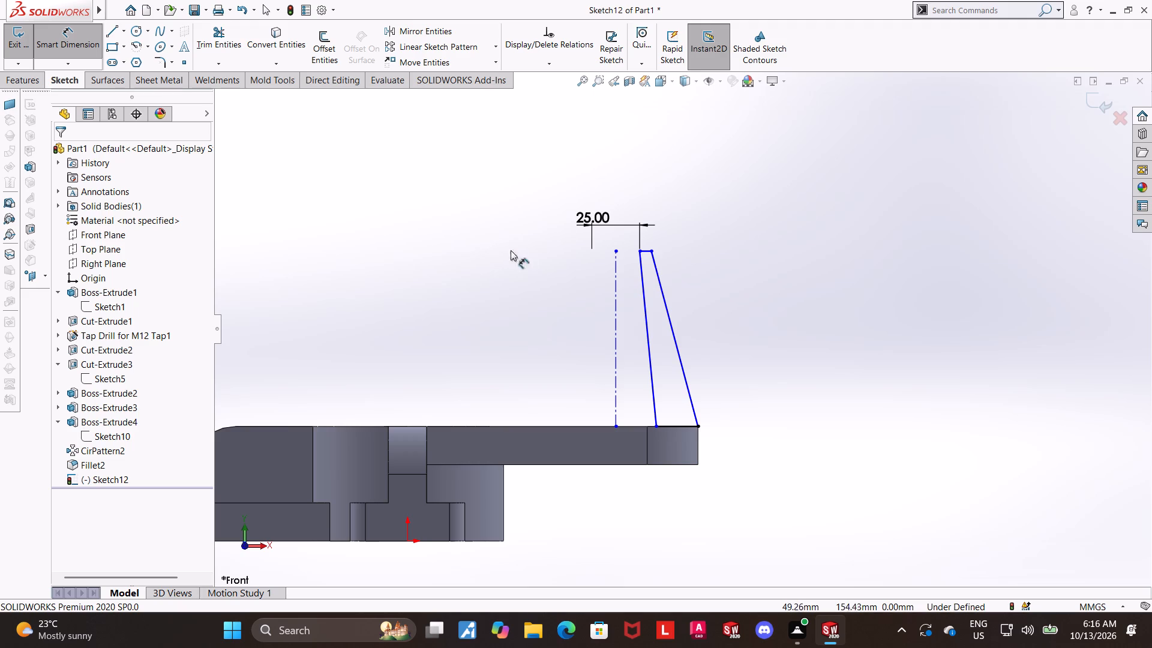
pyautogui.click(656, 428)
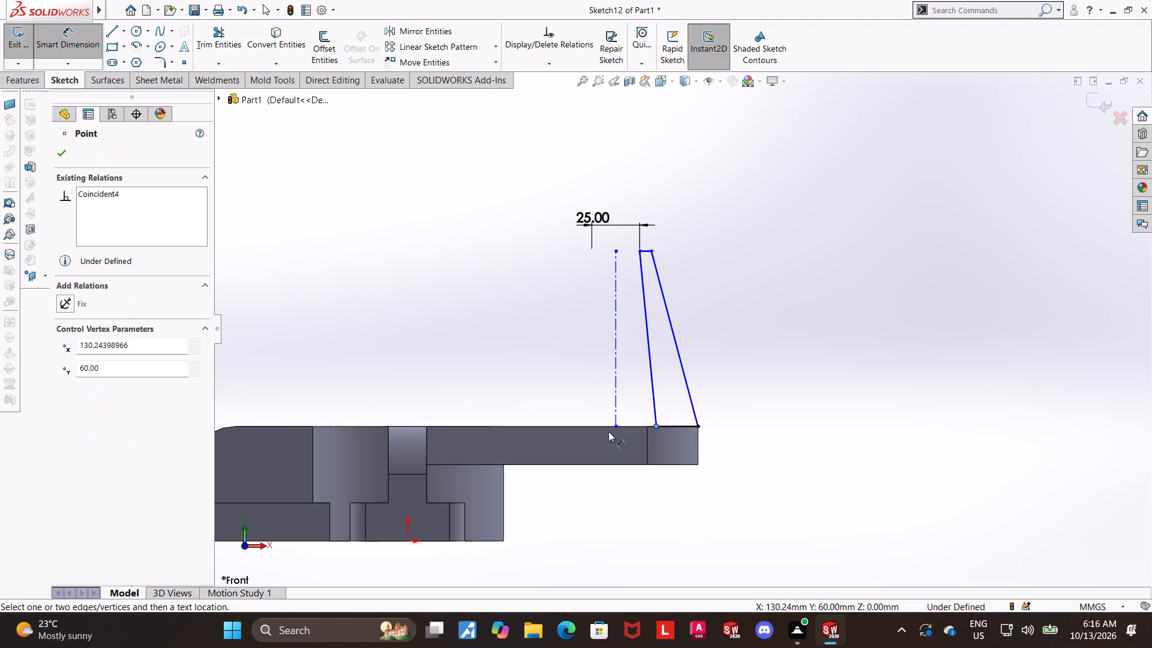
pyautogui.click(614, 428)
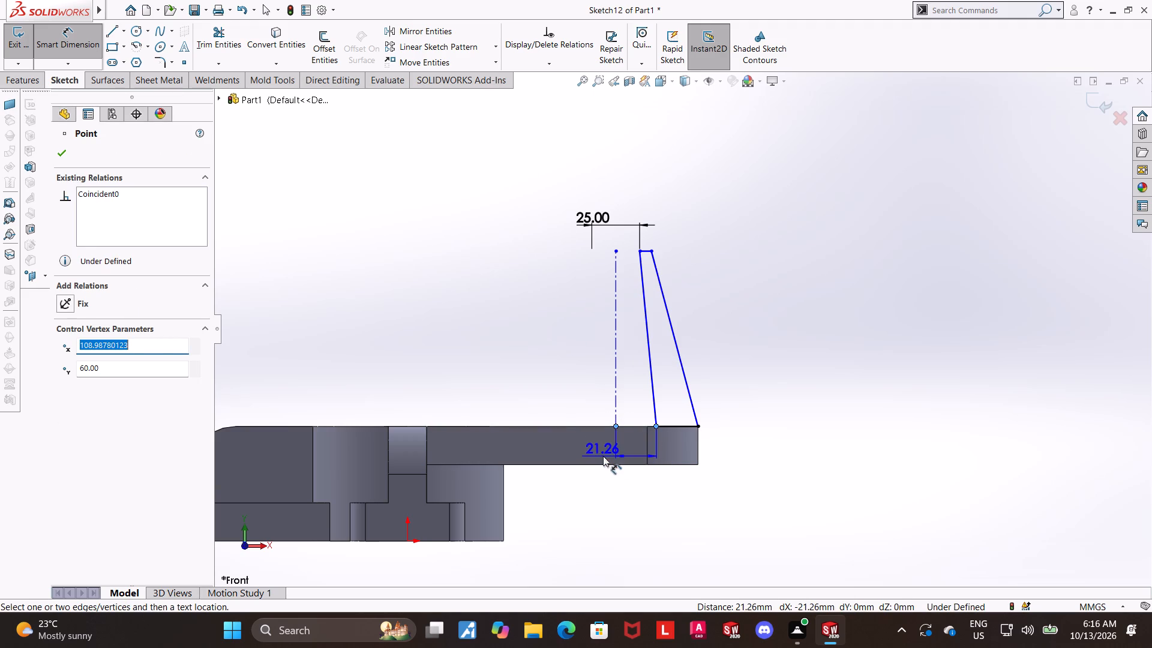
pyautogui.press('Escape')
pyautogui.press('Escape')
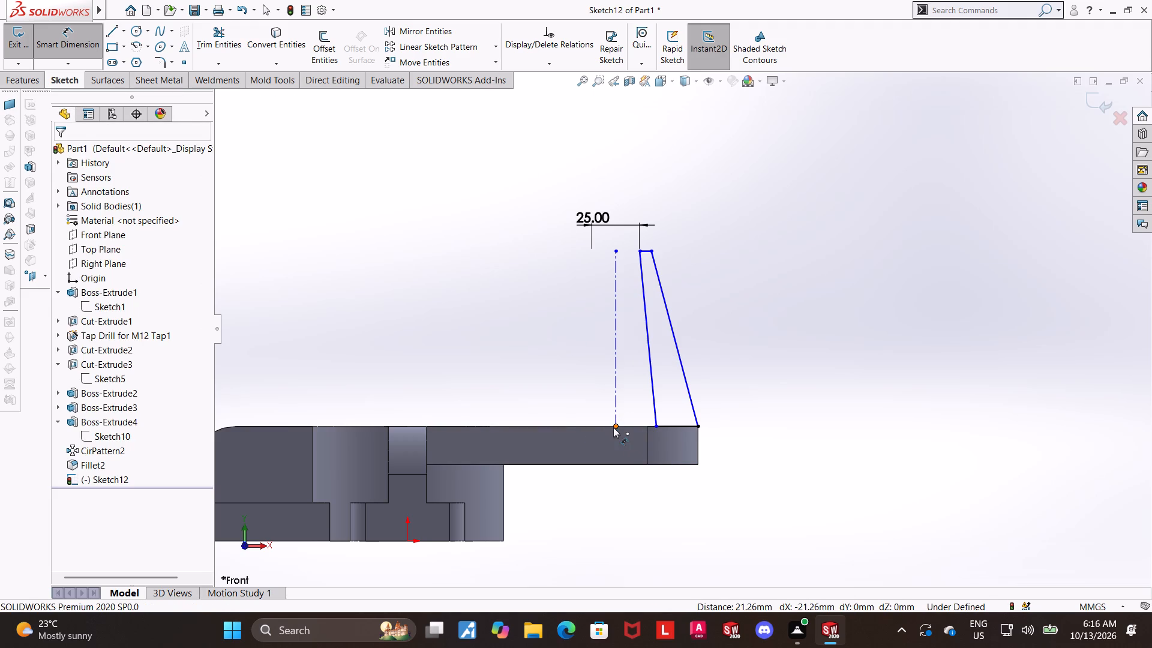
# Dimension the base line's inner endpoint 45/2 mm from the centerline's lower end, placing the dimension below the arm.
pyautogui.click(613, 427)
pyautogui.click(659, 424)
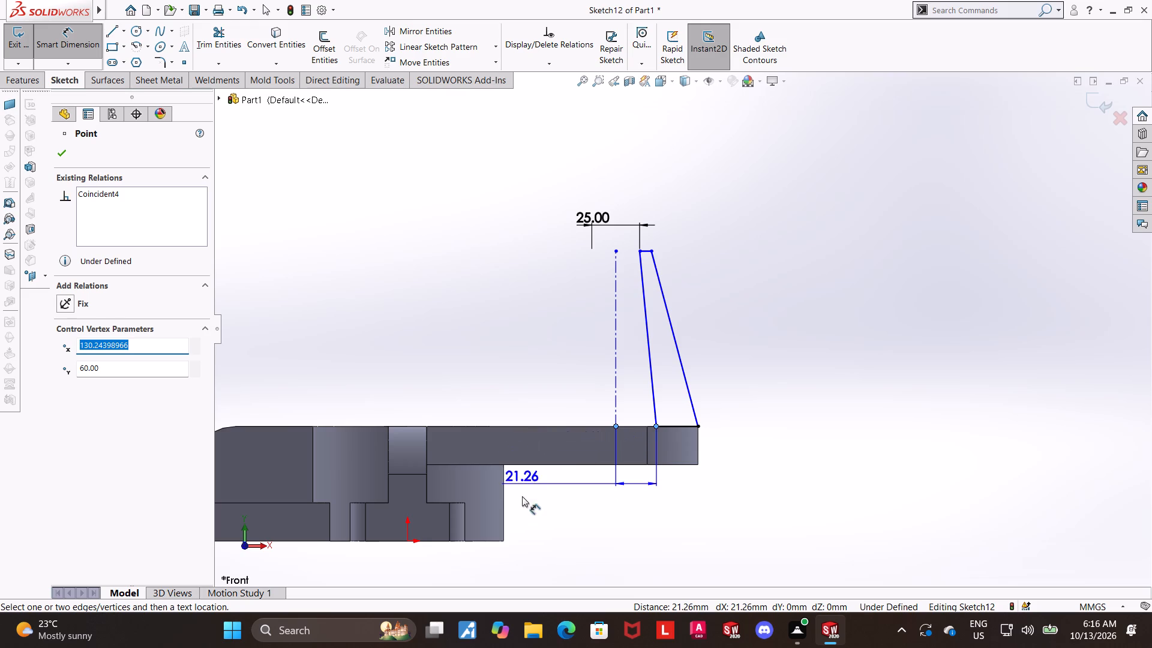
pyautogui.click(578, 490)
pyautogui.write('45/2')
pyautogui.press('Return')
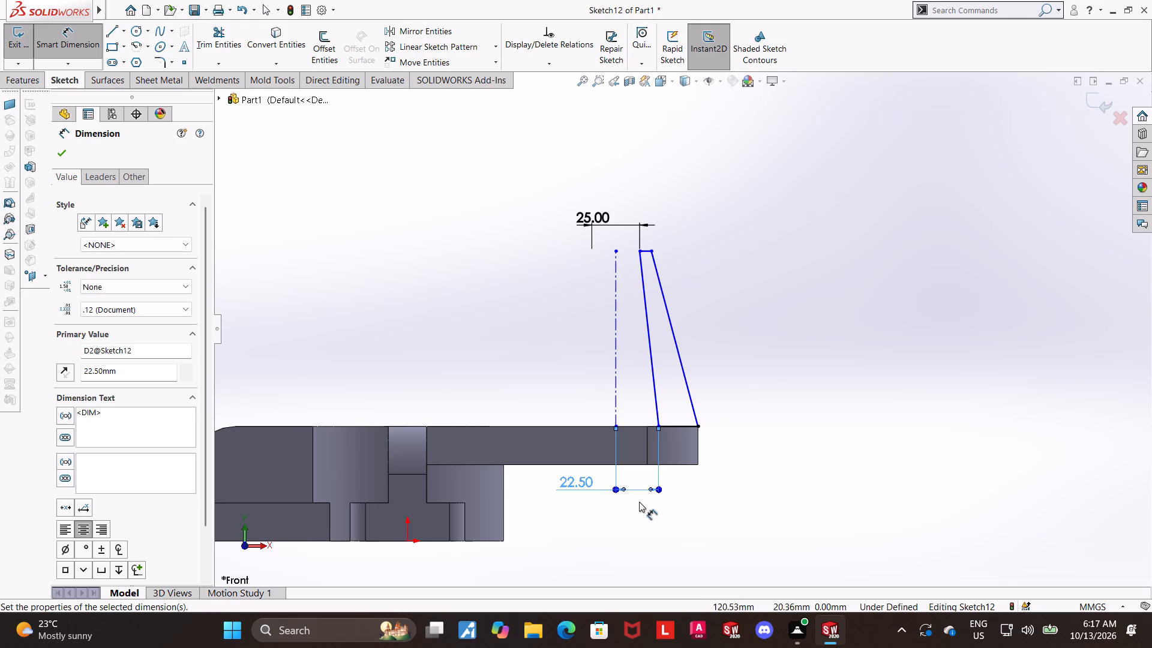
# Dimension the height between the profile's top line and base line as 43 mm.
pyautogui.scroll(-1, 662, 503)
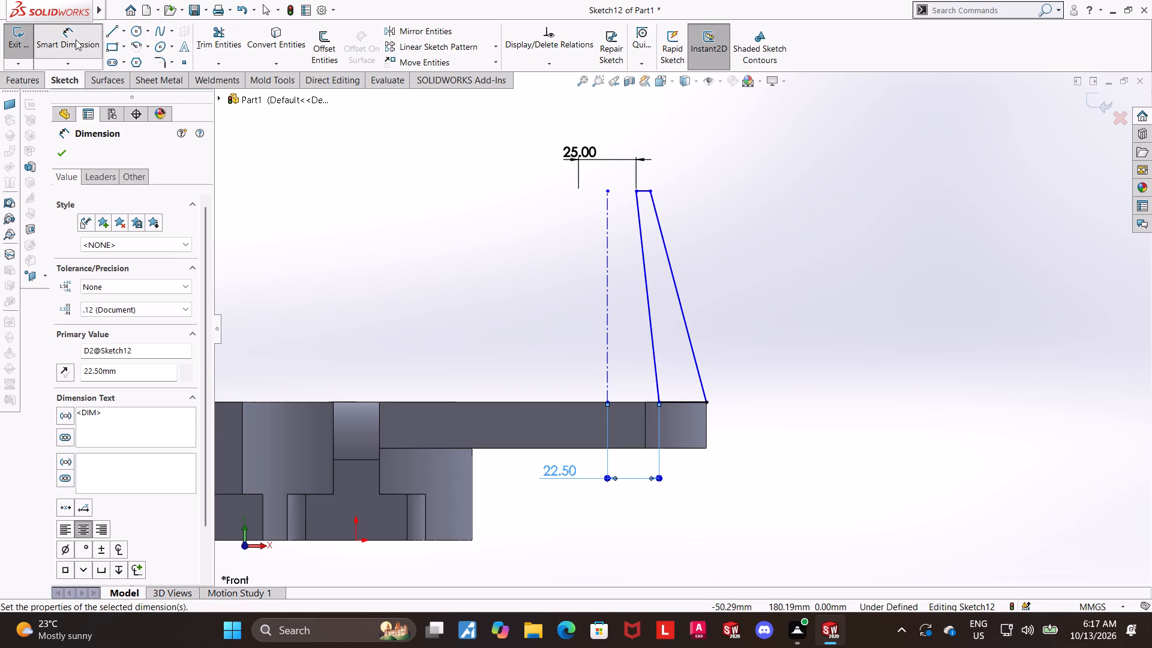
pyautogui.click(644, 190)
pyautogui.click(695, 403)
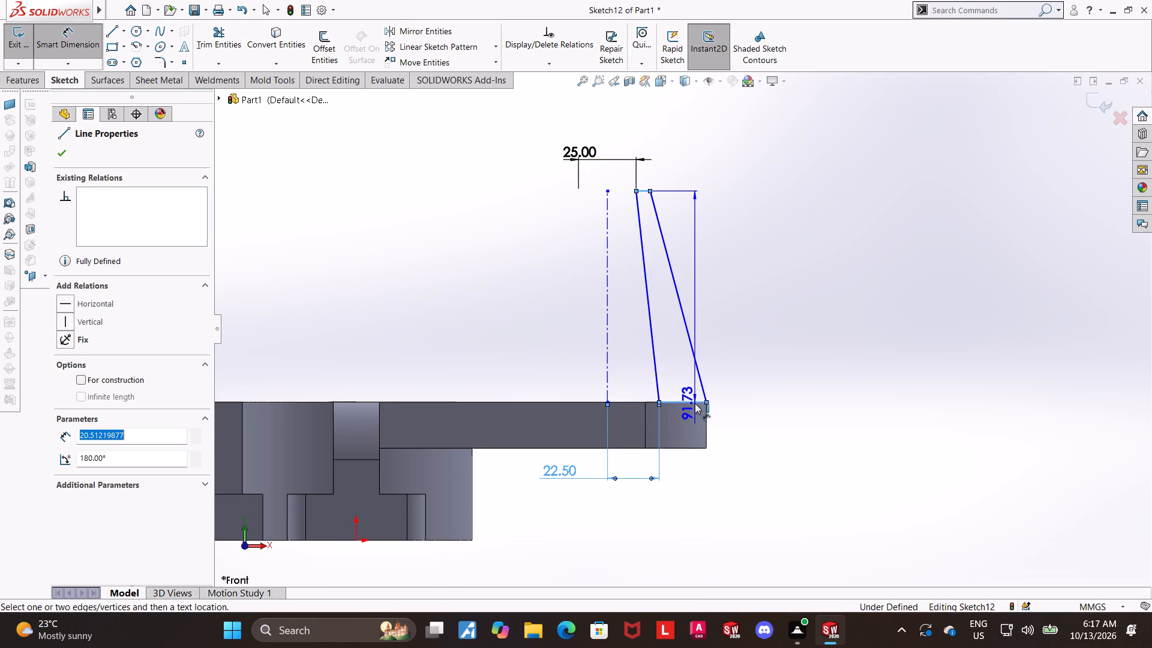
pyautogui.click(860, 313)
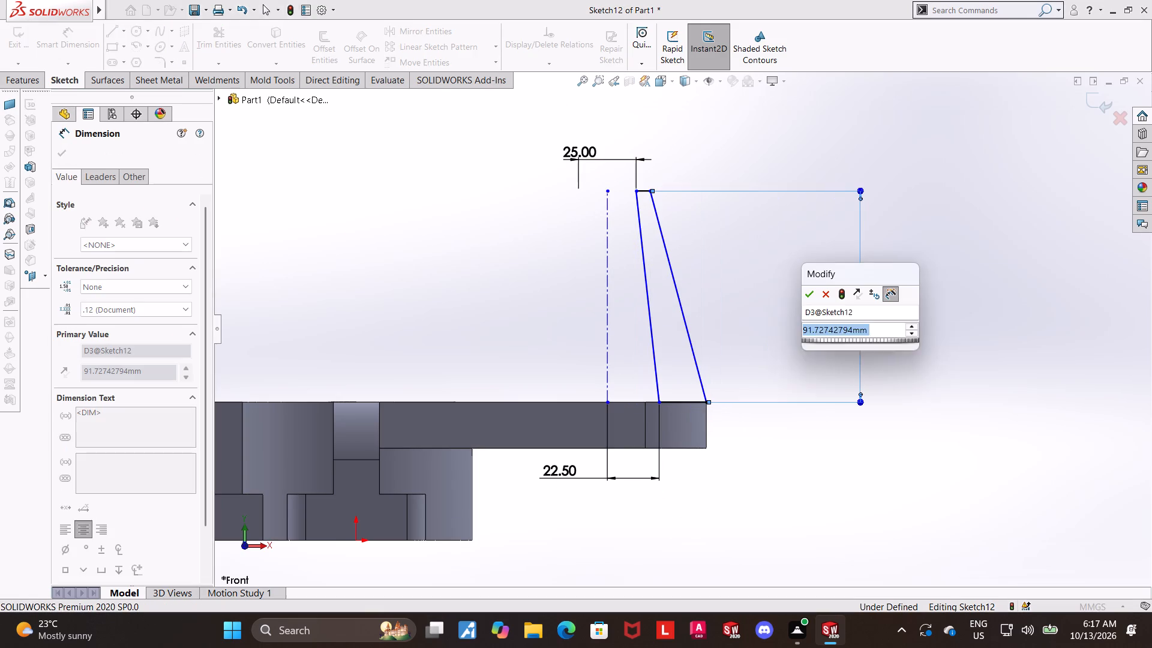
pyautogui.press('4')
pyautogui.press('3')
pyautogui.press('Return')
pyautogui.press('Escape')
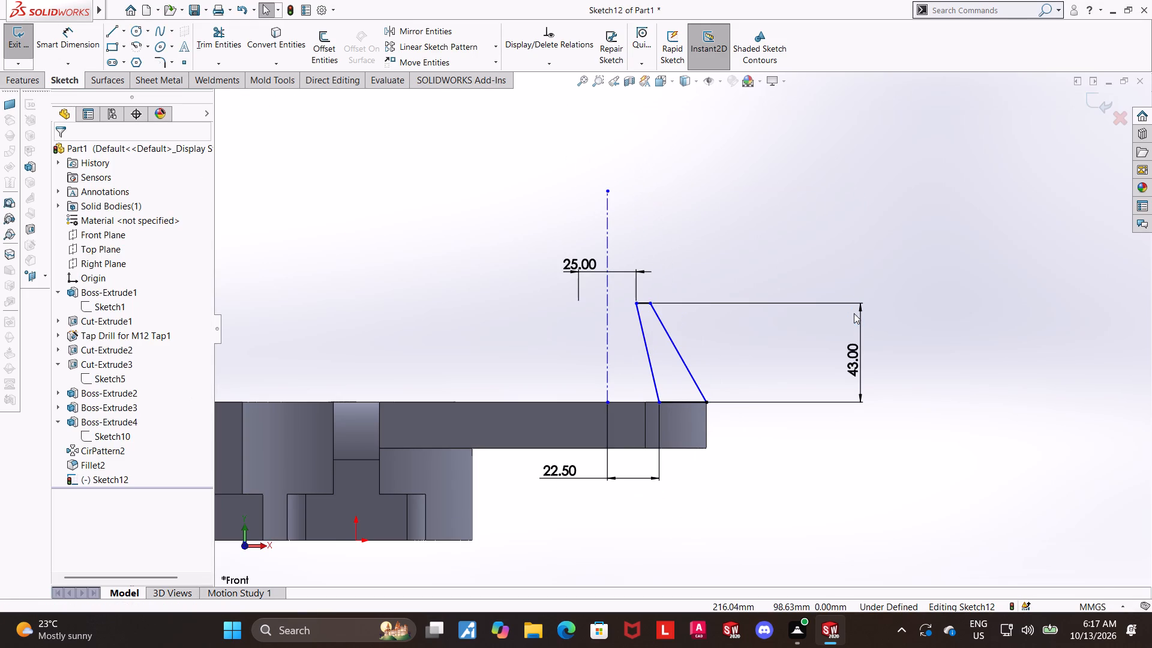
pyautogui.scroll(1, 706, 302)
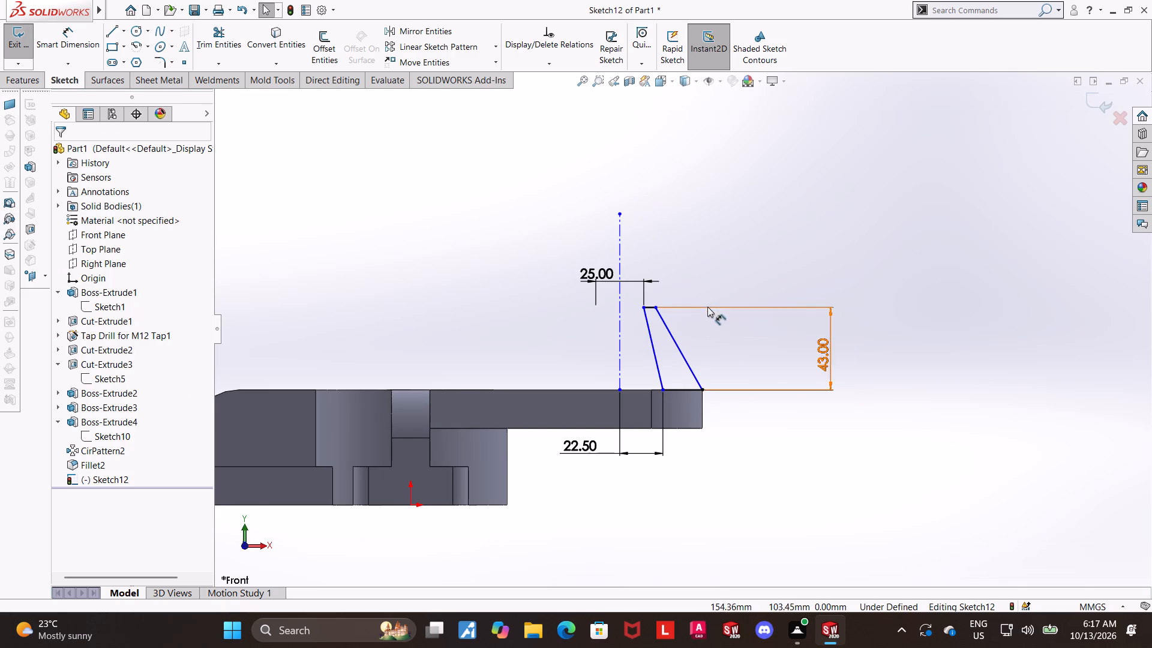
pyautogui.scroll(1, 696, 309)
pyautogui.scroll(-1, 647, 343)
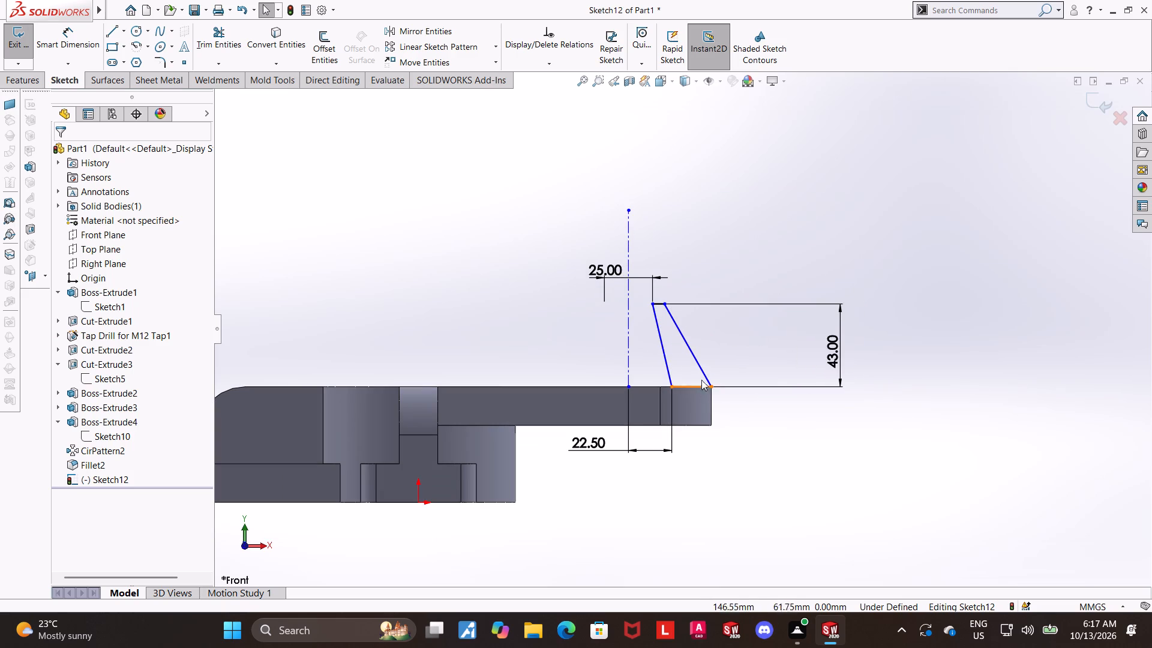
# Examine the boss profile sketch and the arm from several angles, returning to the front view.
pyautogui.scroll(-1, 700, 353)
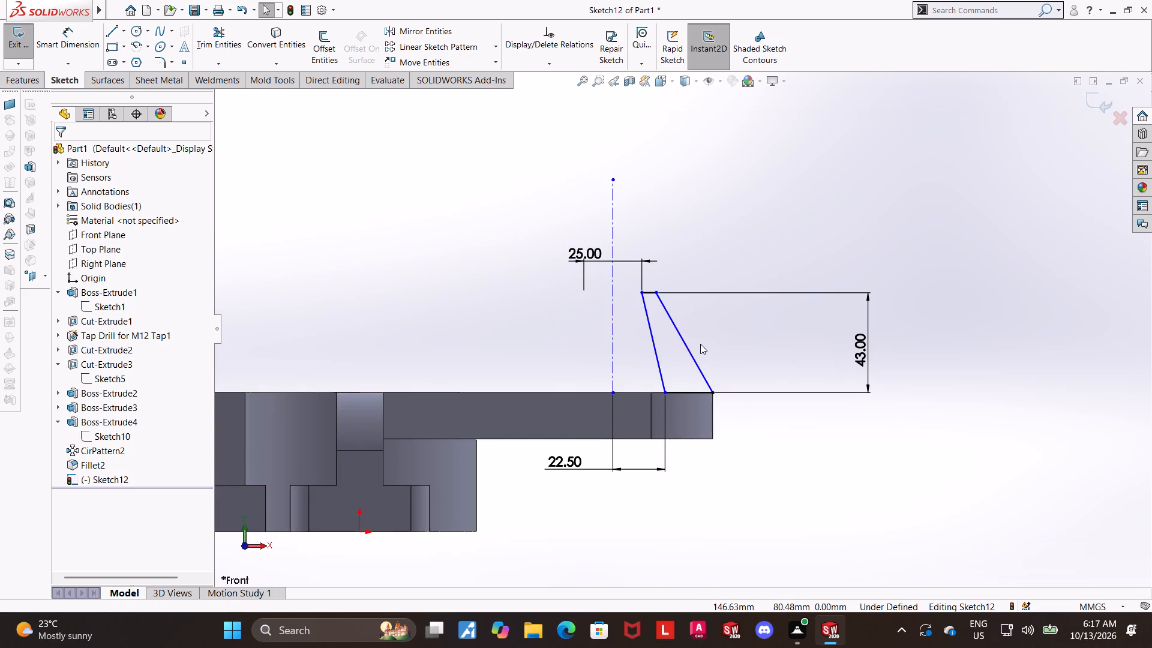
pyautogui.scroll(1, 700, 344)
pyautogui.scroll(-1, 700, 344)
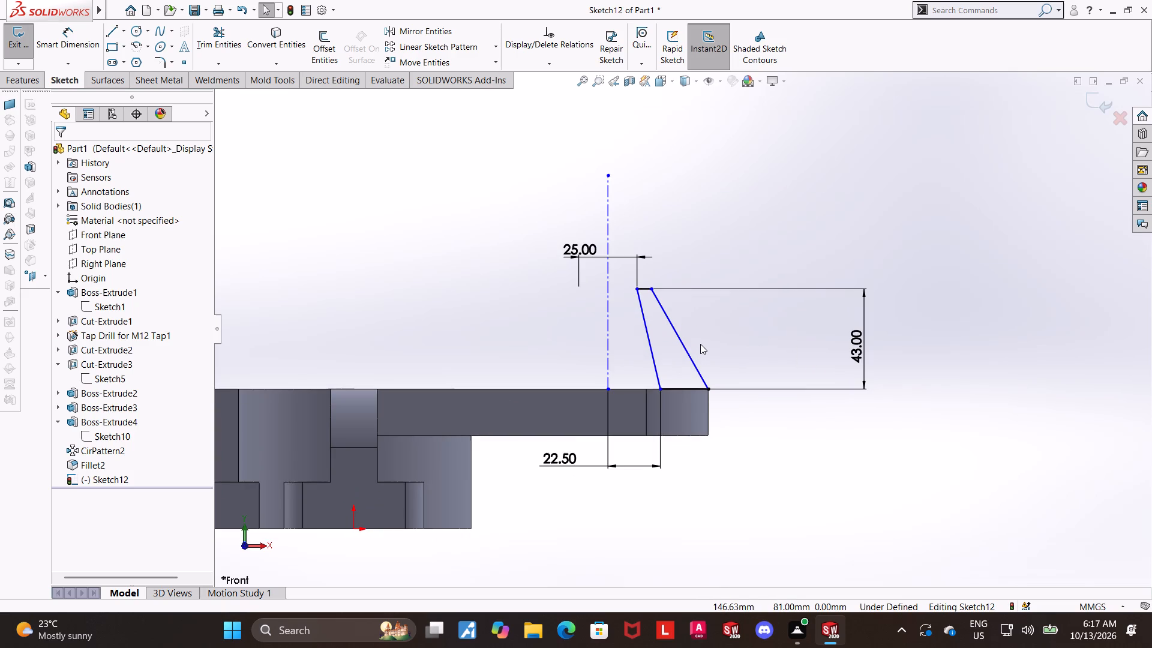
pyautogui.scroll(1, 567, 361)
pyautogui.moveTo(566, 352); pyautogui.dragTo(570, 384, button='middle')
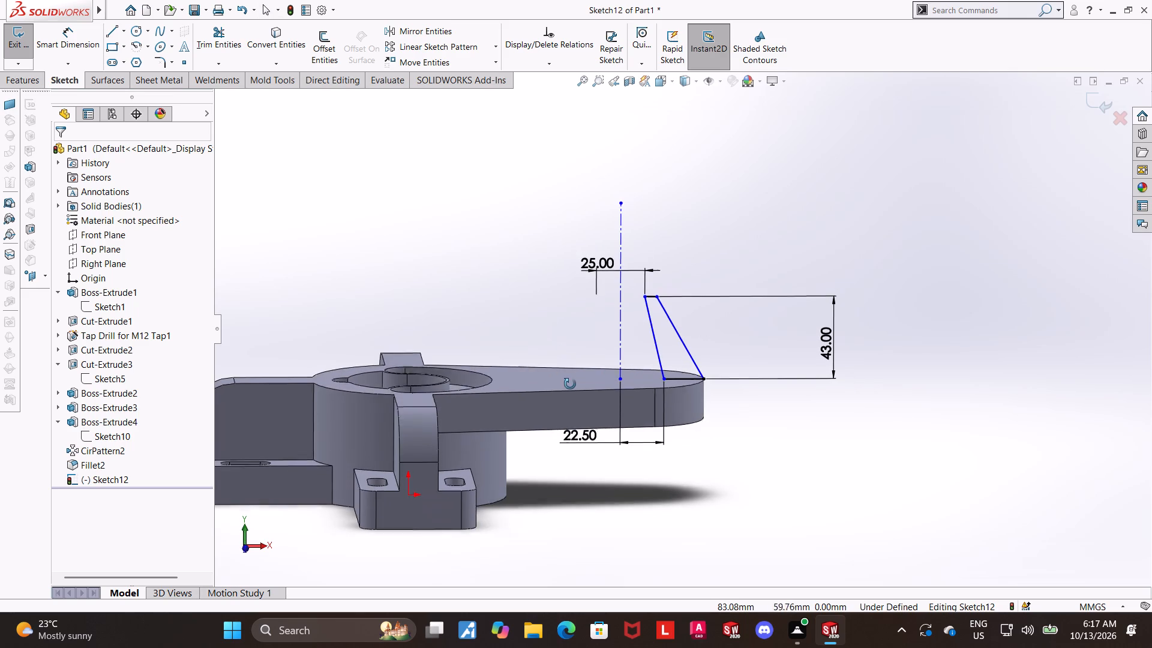
pyautogui.moveTo(570, 384); pyautogui.dragTo(571, 385, button='middle')
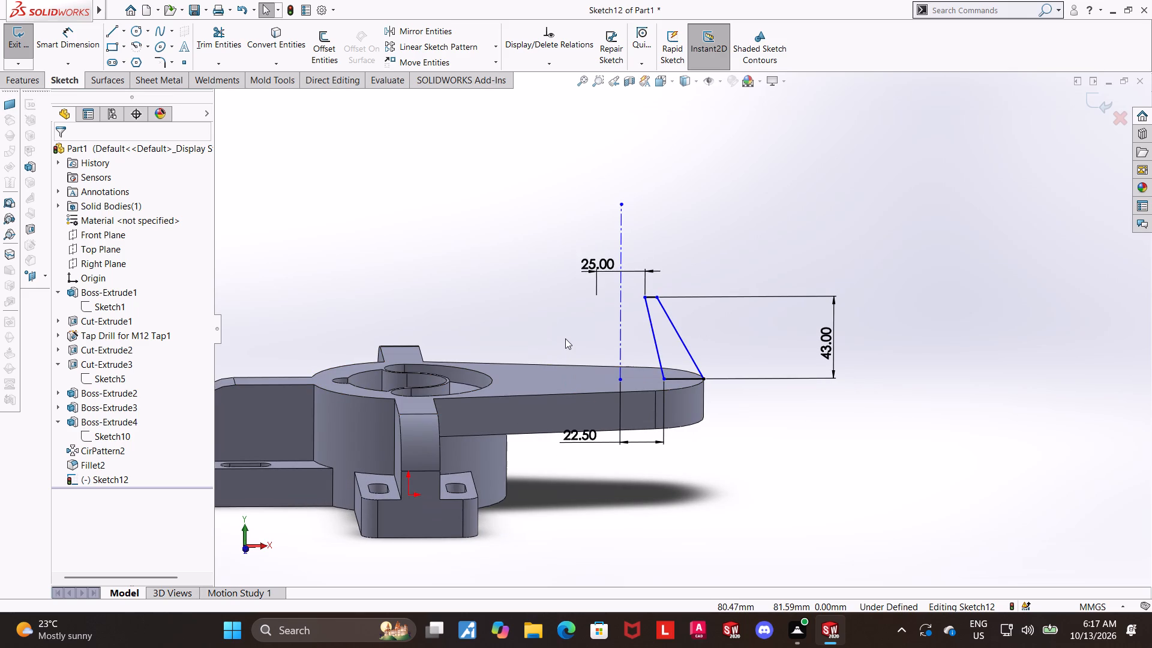
pyautogui.moveTo(565, 338); pyautogui.dragTo(562, 371, button='middle')
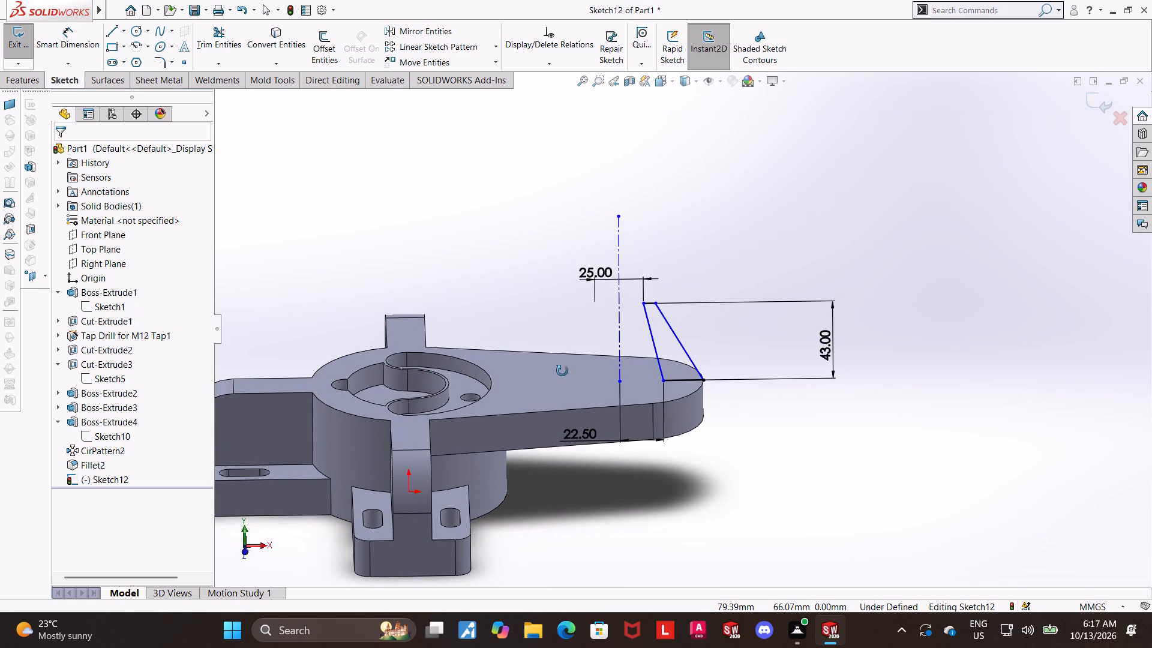
pyautogui.moveTo(562, 371); pyautogui.dragTo(558, 351, button='middle')
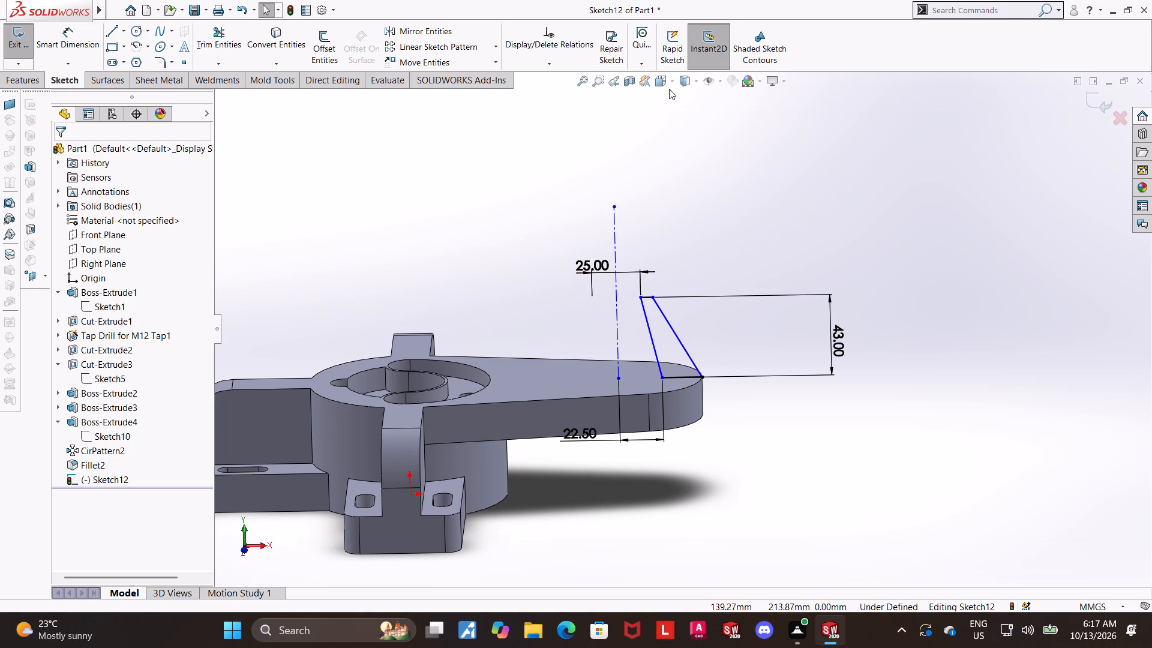
pyautogui.click(667, 86)
pyautogui.click(538, 377)
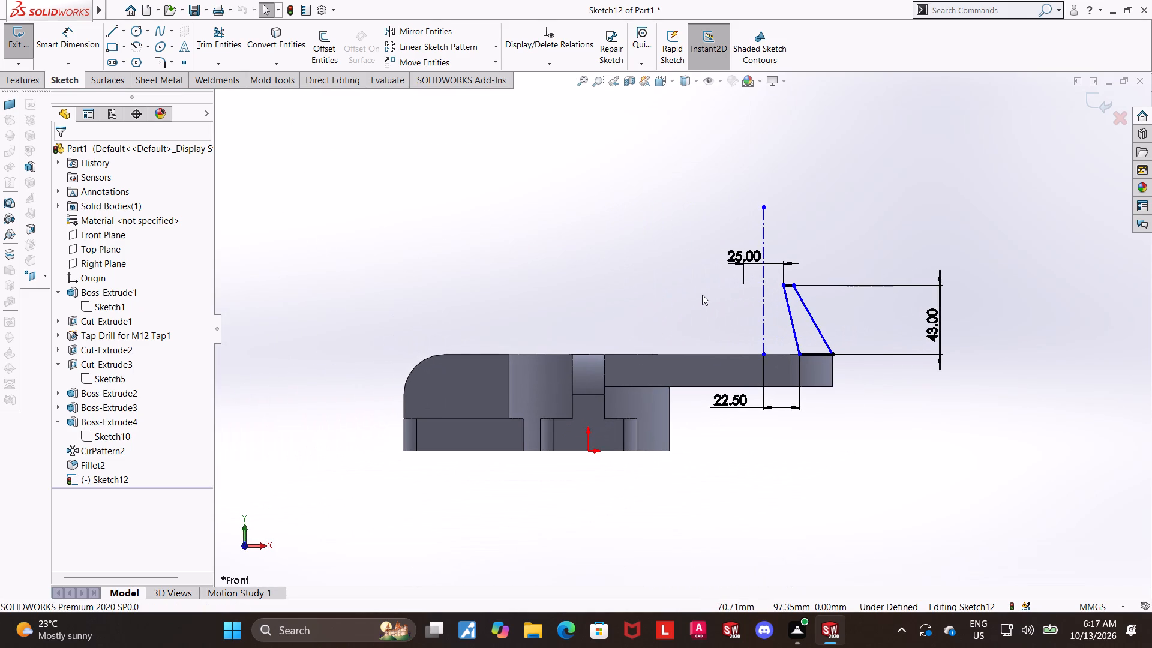
# Dimension the top line's outer endpoint 15 mm from the centerline, placing the dimension above the profile.
pyautogui.scroll(1, 729, 283)
pyautogui.scroll(-3, 791, 272)
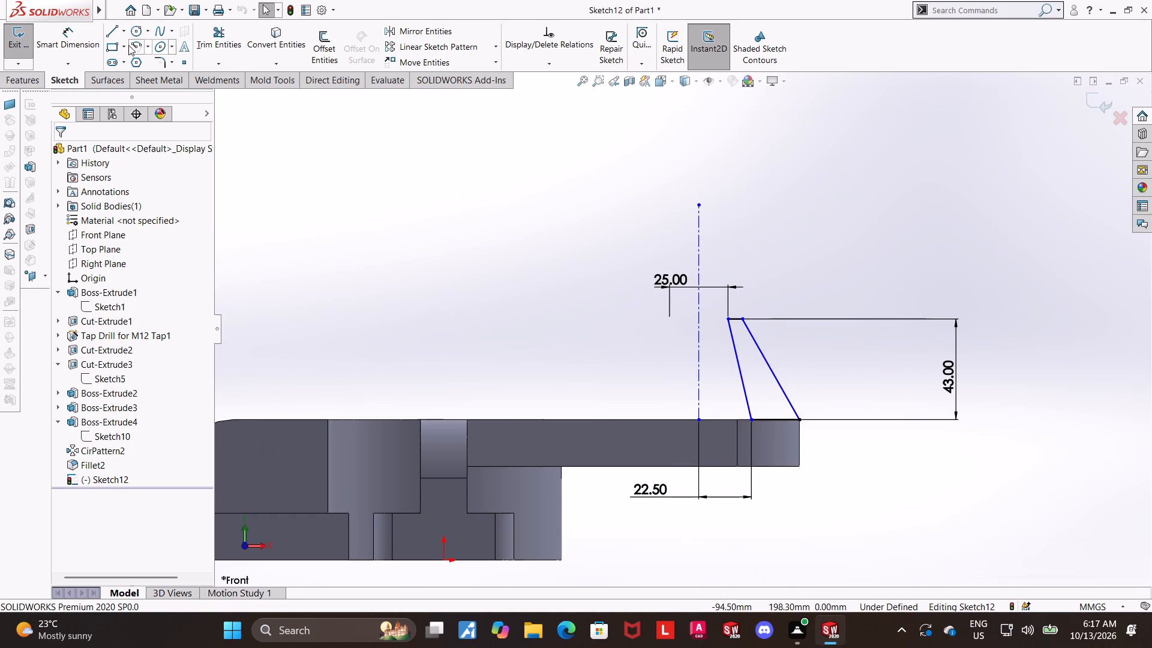
pyautogui.click(85, 34)
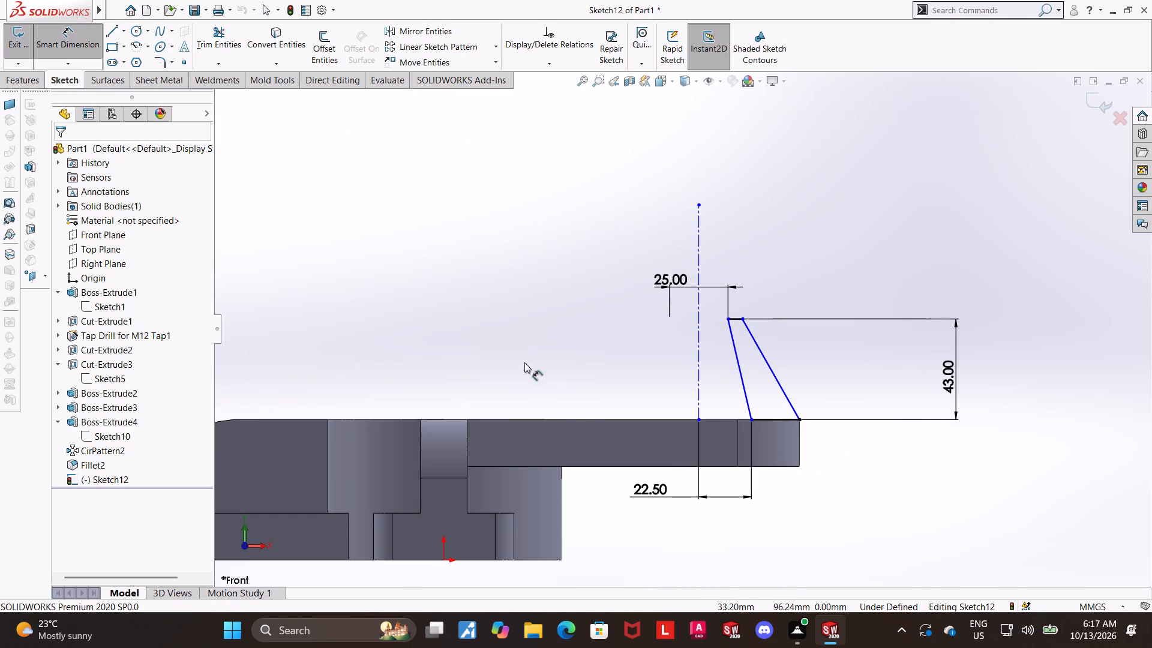
pyautogui.click(744, 319)
pyautogui.click(698, 253)
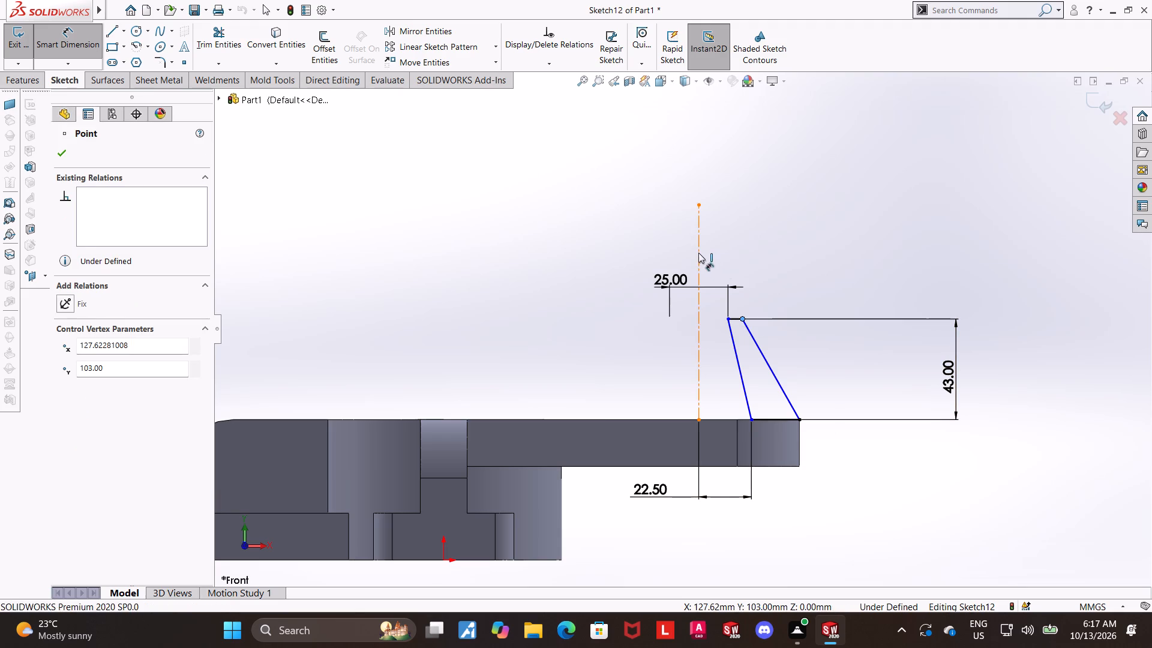
pyautogui.click(727, 238)
pyautogui.write('16')
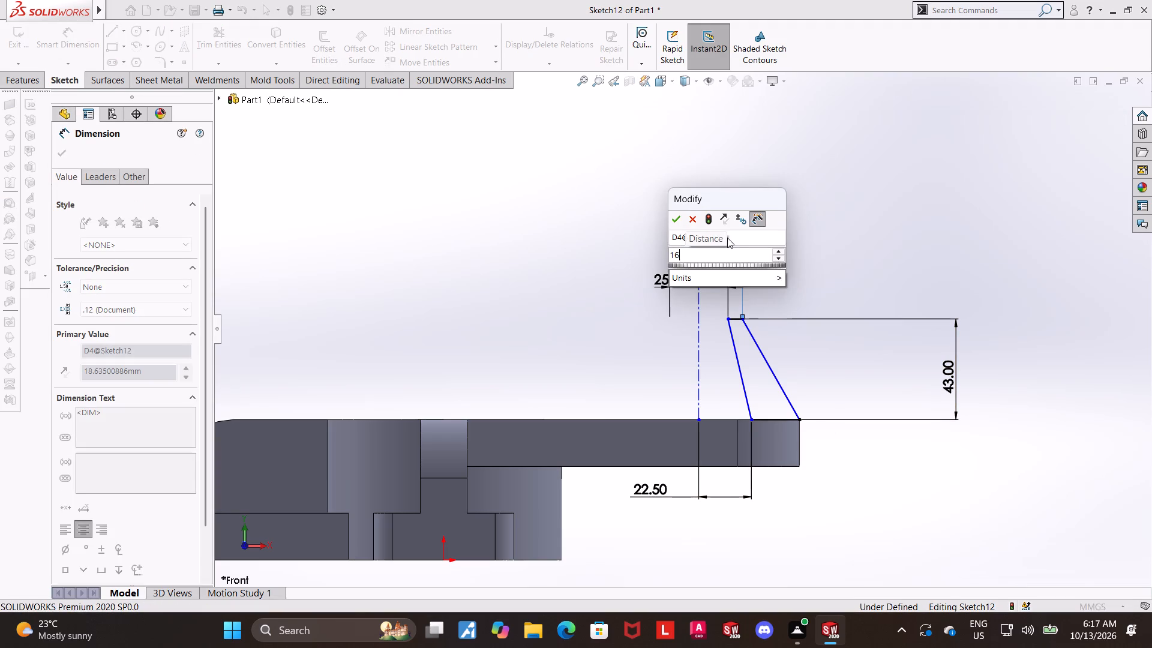
pyautogui.press('BackSpace')
pyautogui.press('5')
pyautogui.press('Return')
pyautogui.press('Escape')
pyautogui.press('Escape')
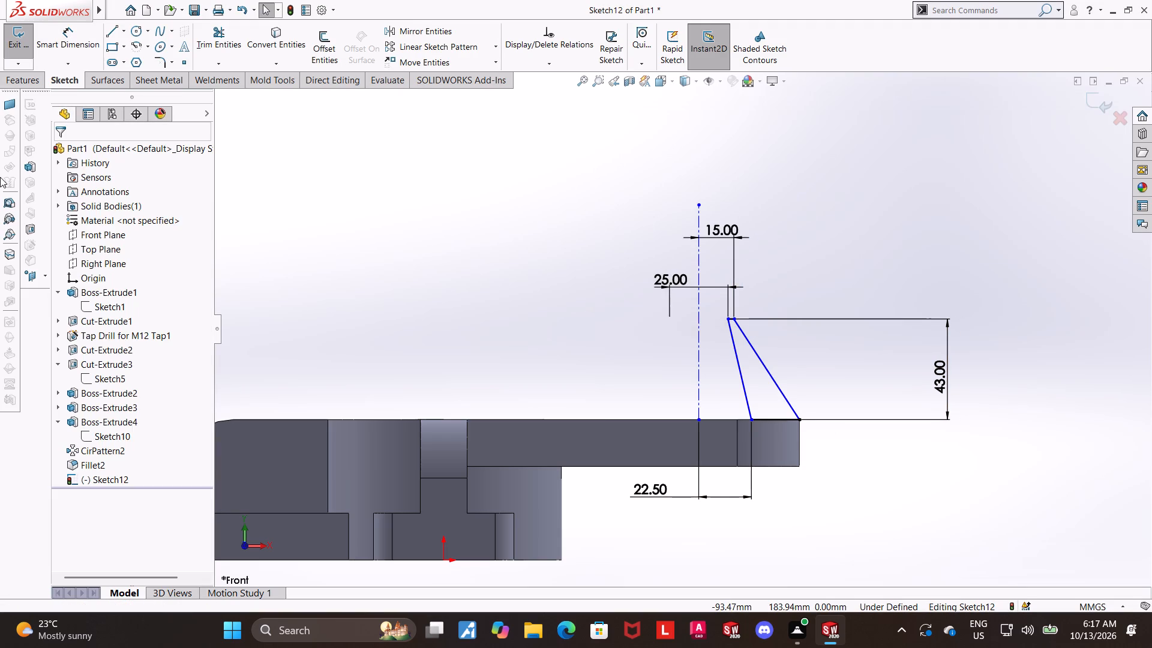
# Dimension the base line's outer endpoint 63/2 mm from the centerline, placing the dimension below the arm.
pyautogui.click(91, 34)
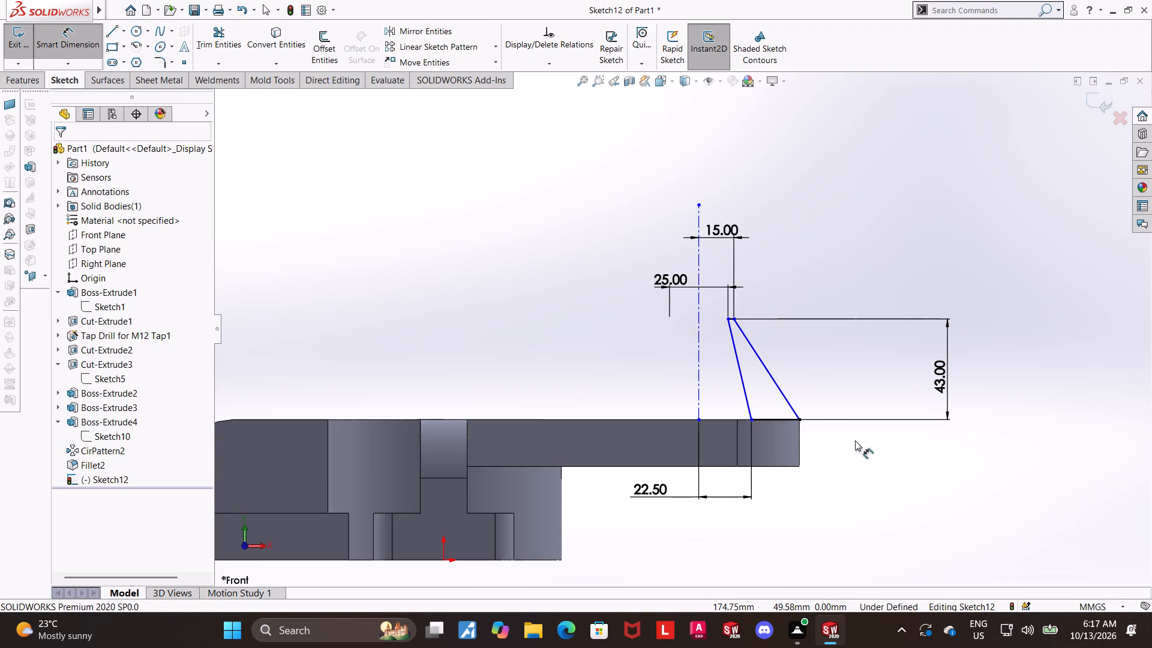
pyautogui.click(799, 418)
pyautogui.click(700, 405)
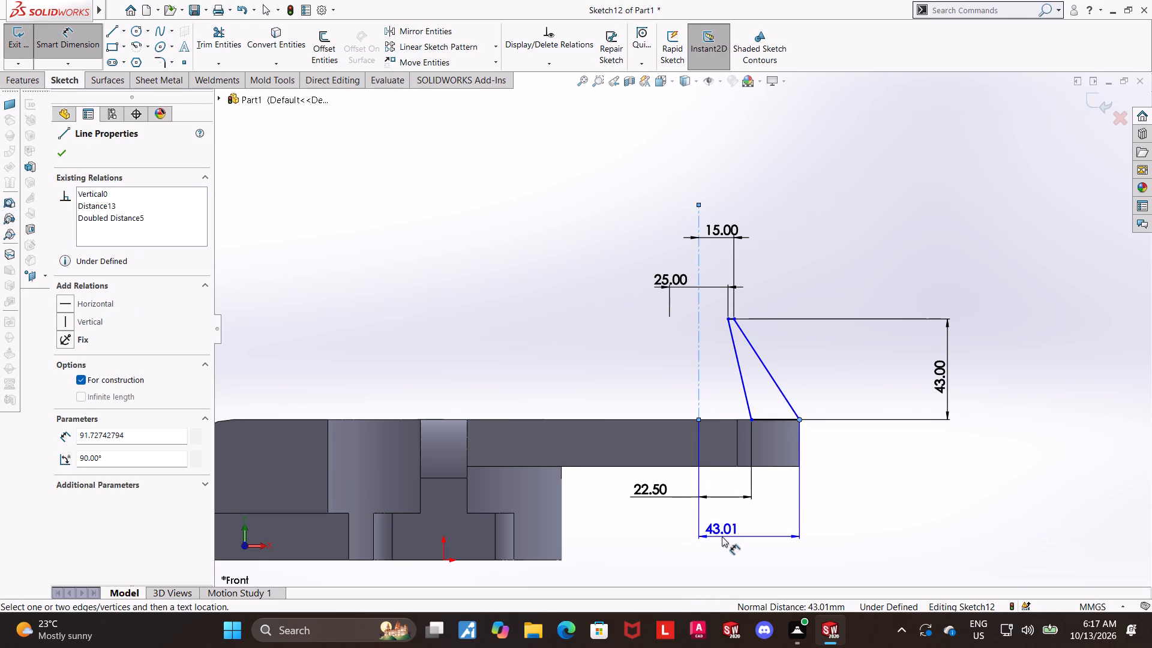
pyautogui.click(722, 536)
pyautogui.write('63/2')
pyautogui.press('Return')
pyautogui.press('Escape')
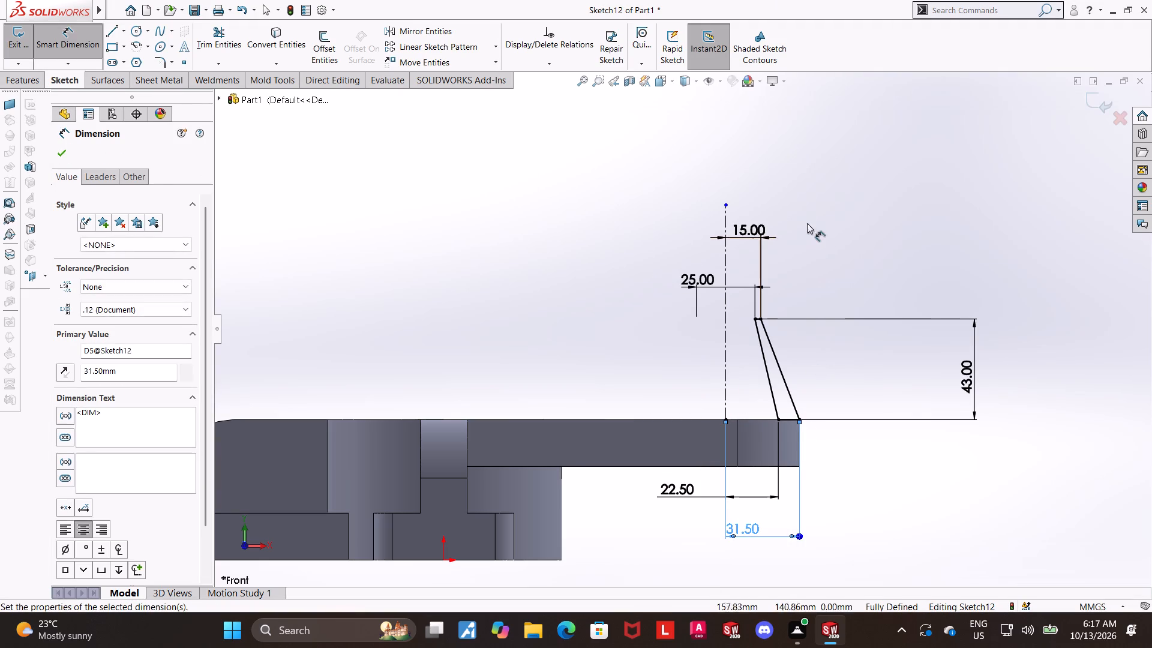
# Set the distance from the centerline to the top line's outer endpoint to 20 mm and exit the sketch.
pyautogui.doubleClick(755, 226)
pyautogui.moveTo(775, 228); pyautogui.dragTo(678, 233)
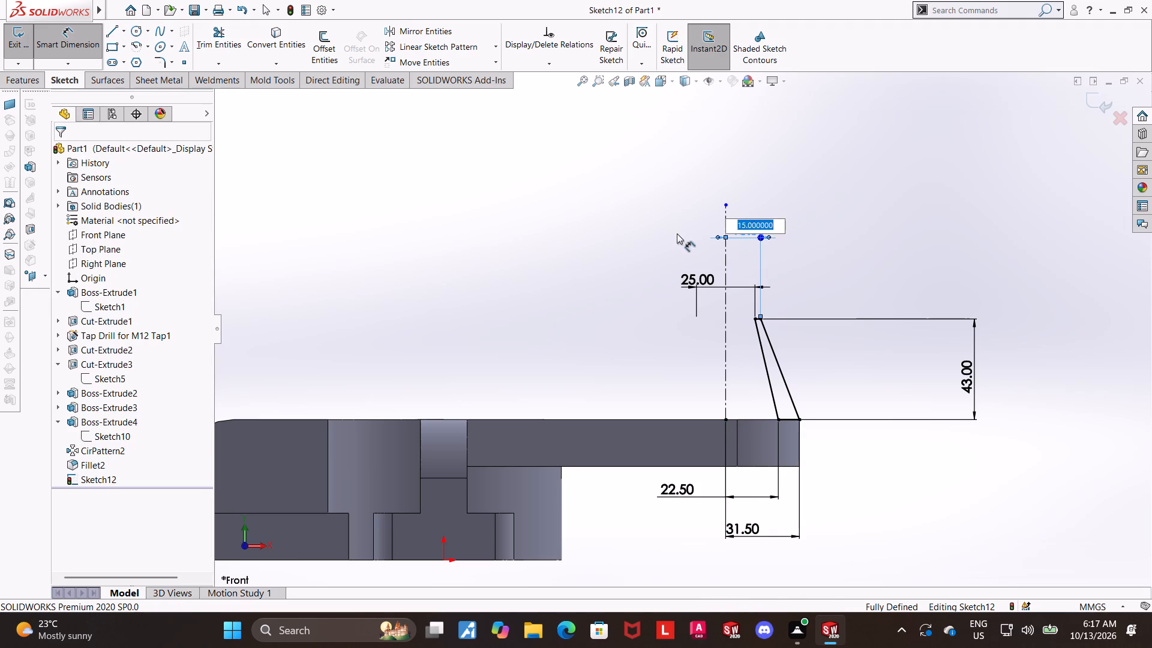
pyautogui.write('20')
pyautogui.press('Return')
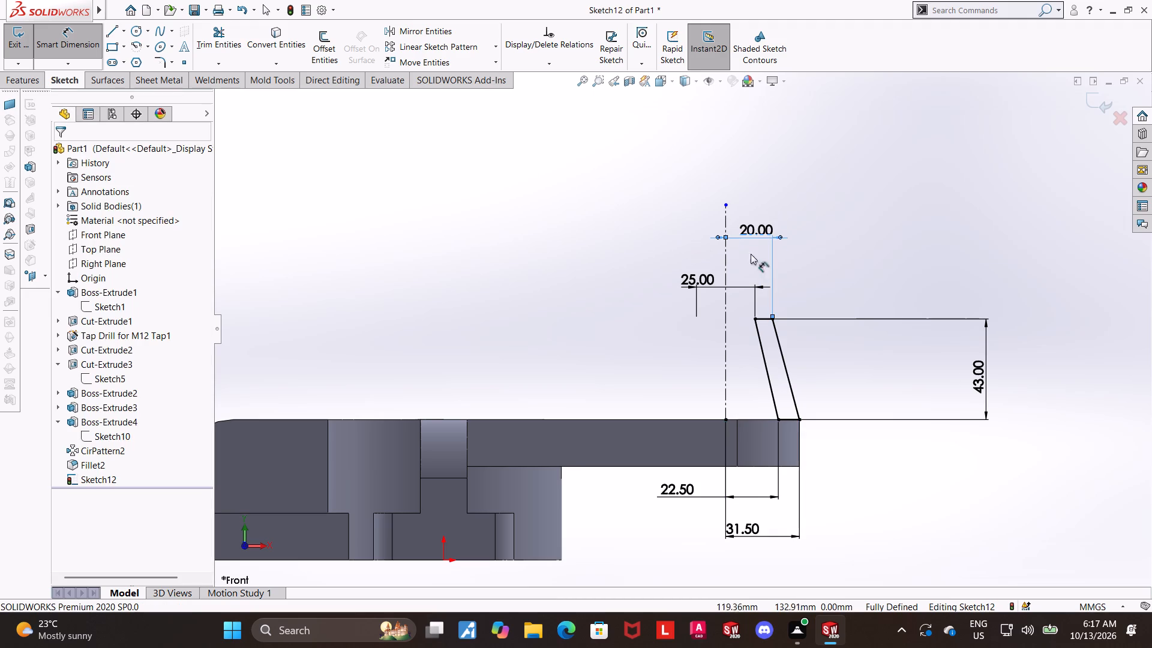
pyautogui.scroll(1, 1075, 304)
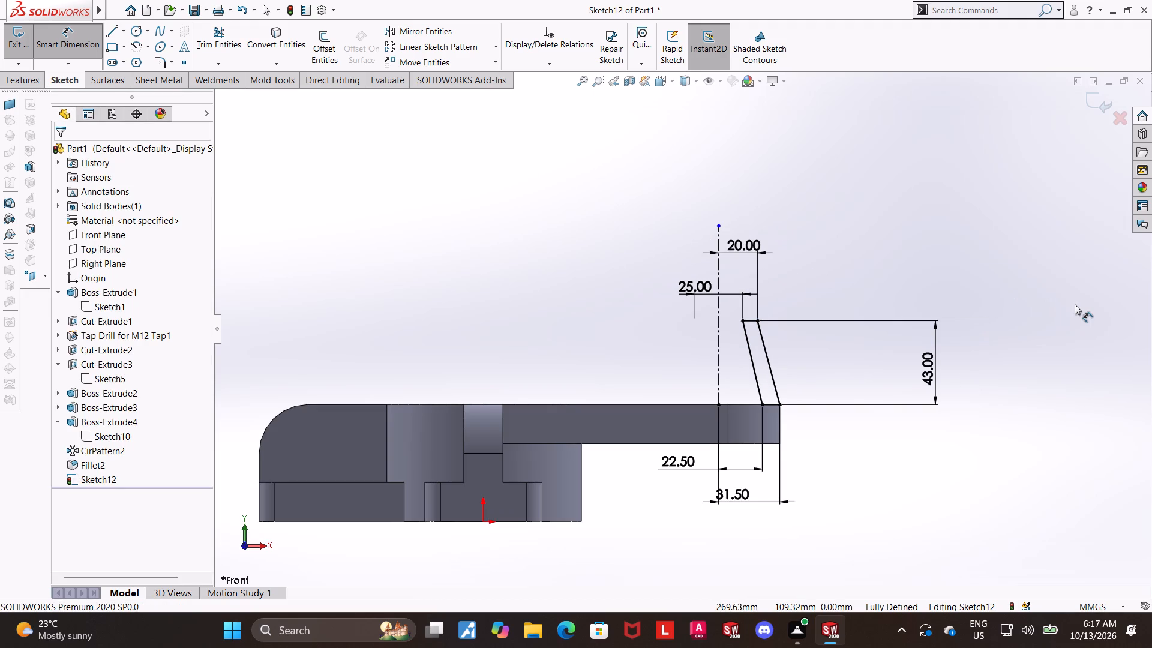
pyautogui.scroll(1, 1151, 314)
pyautogui.click(1090, 101)
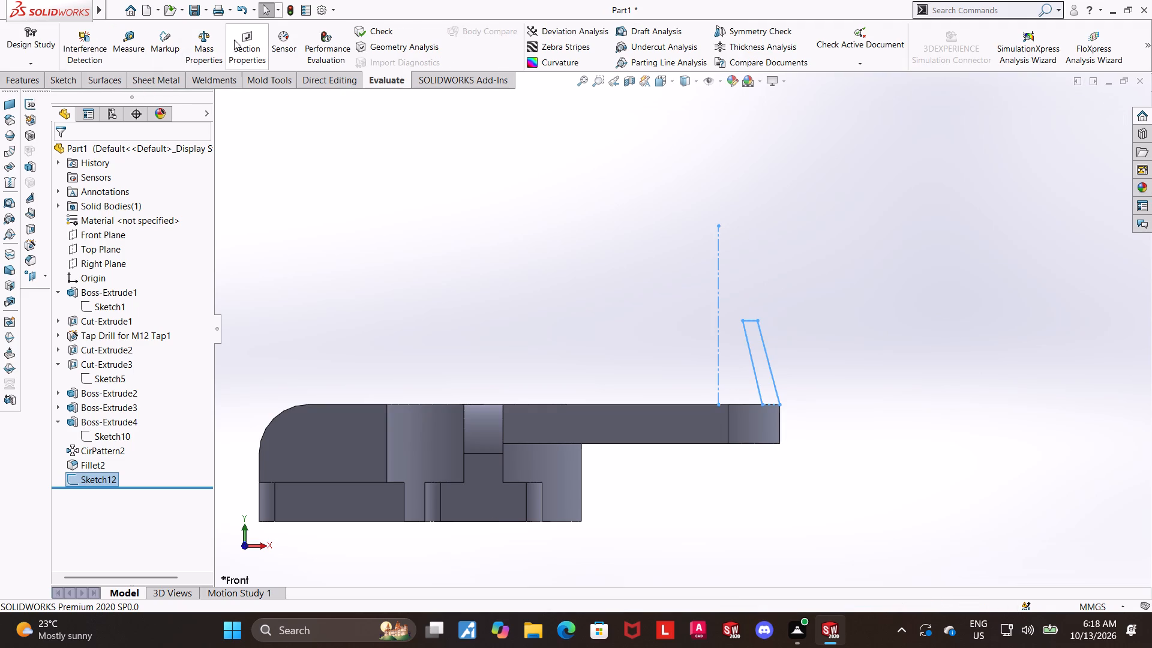
# Revolve the tapered profile 360 degrees about its centerline as a hollow boss on the arm's end.
pyautogui.click(32, 82)
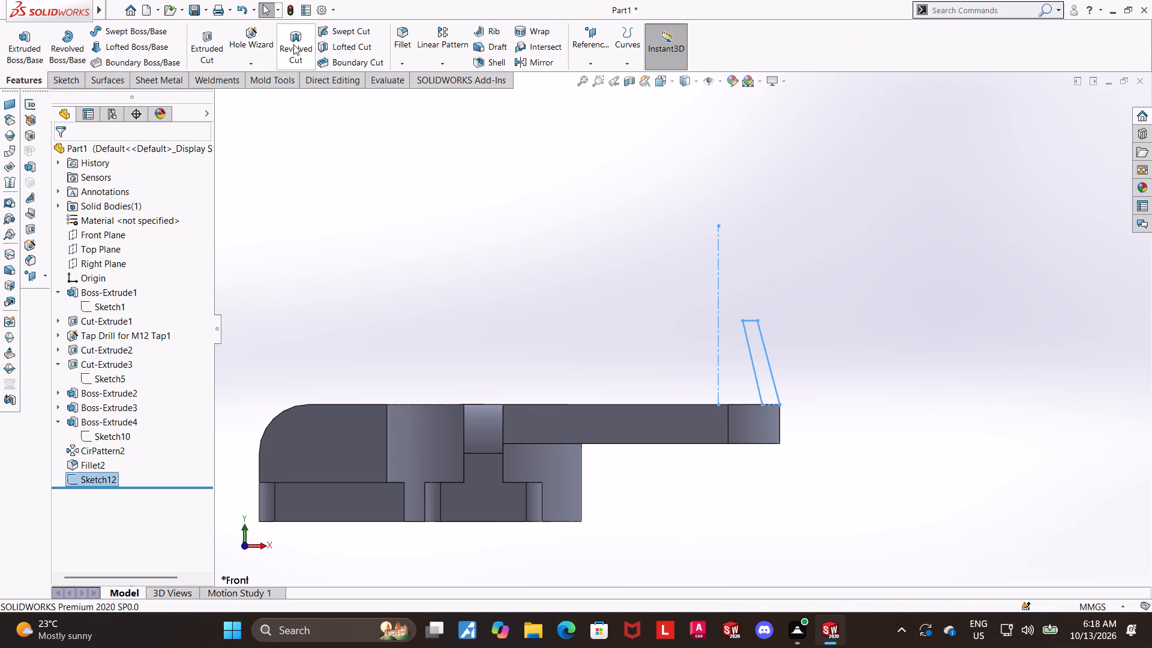
pyautogui.click(288, 46)
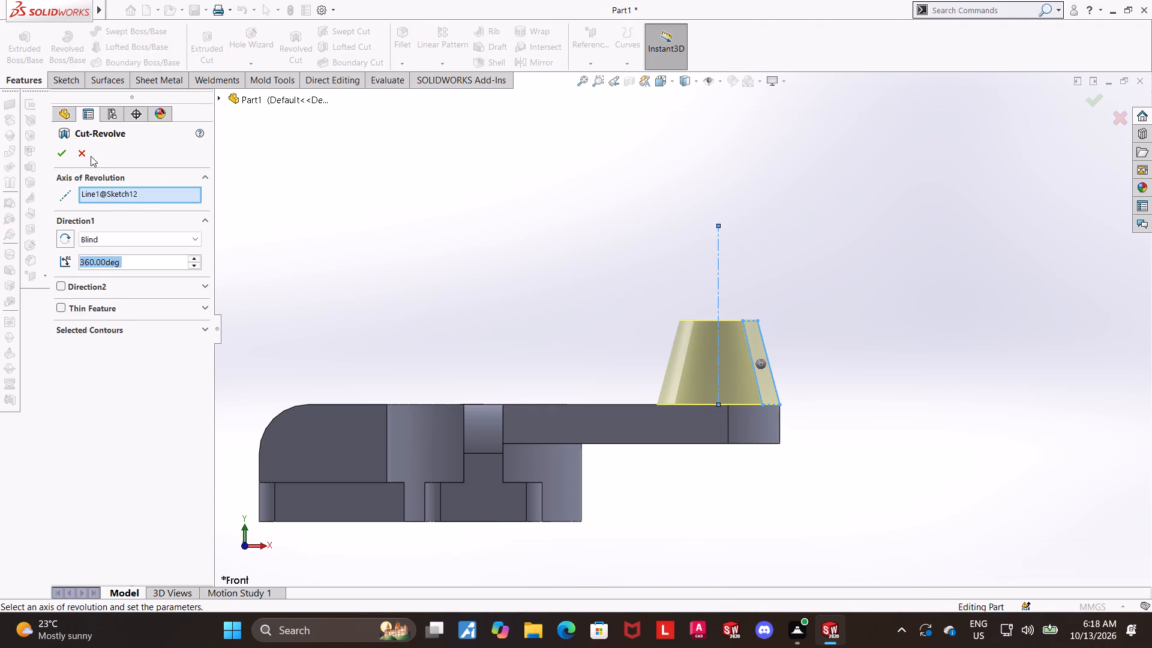
pyautogui.click(89, 154)
pyautogui.click(73, 57)
pyautogui.moveTo(753, 291); pyautogui.dragTo(753, 407, button='middle')
pyautogui.click(62, 157)
pyautogui.click(824, 297)
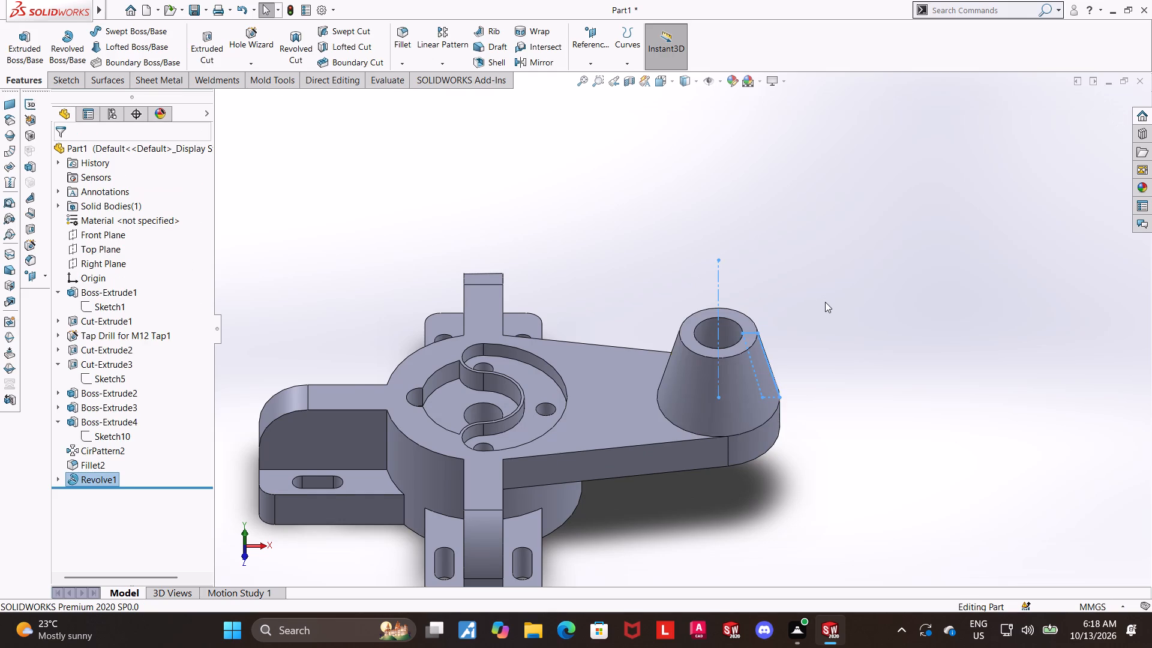
# Examine the revolved boss and the overall part.
pyautogui.scroll(1, 826, 304)
pyautogui.scroll(-1, 821, 322)
pyautogui.scroll(1, 866, 307)
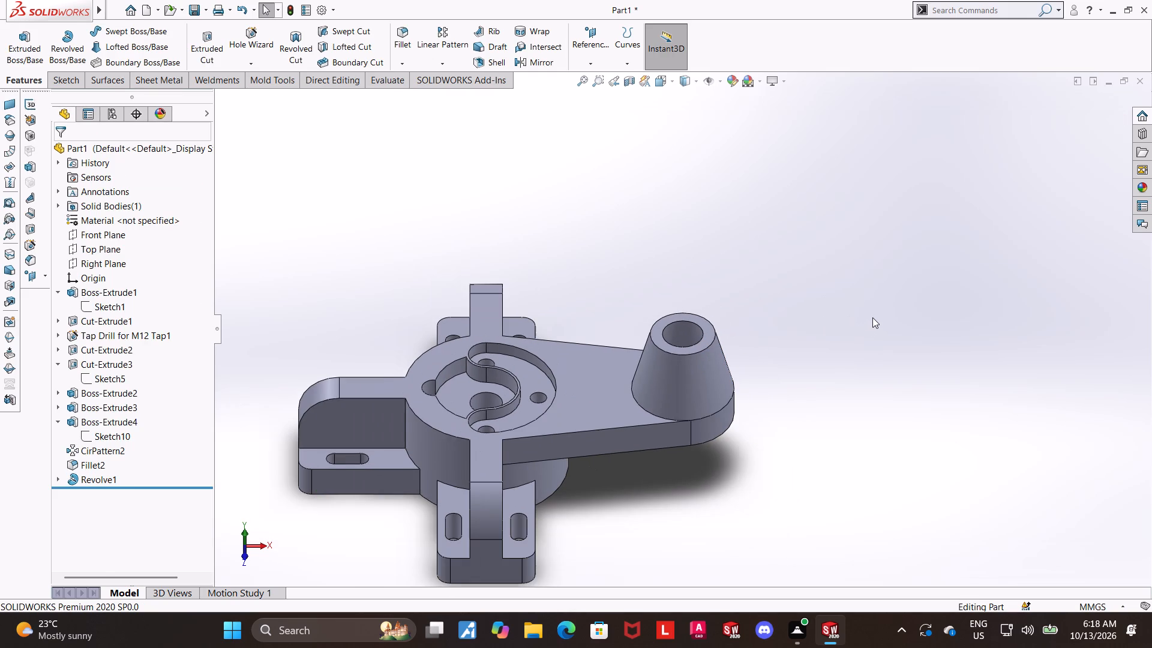
pyautogui.scroll(1, 868, 323)
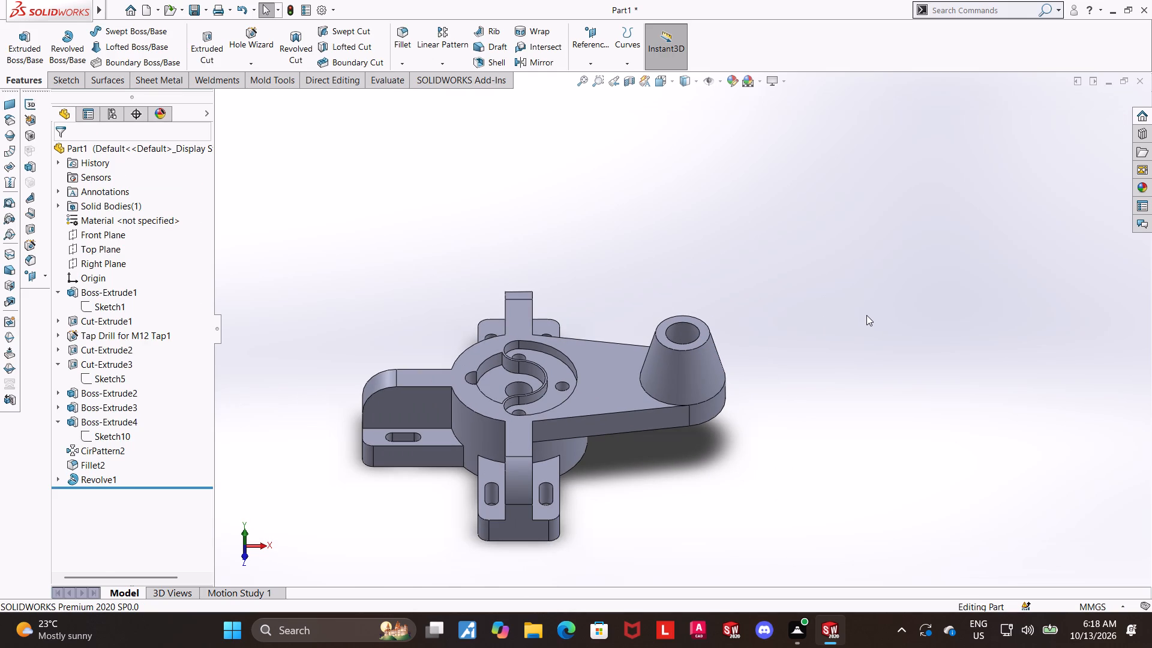
pyautogui.scroll(1, 826, 323)
pyautogui.scroll(-1, 656, 308)
pyautogui.scroll(1, 655, 305)
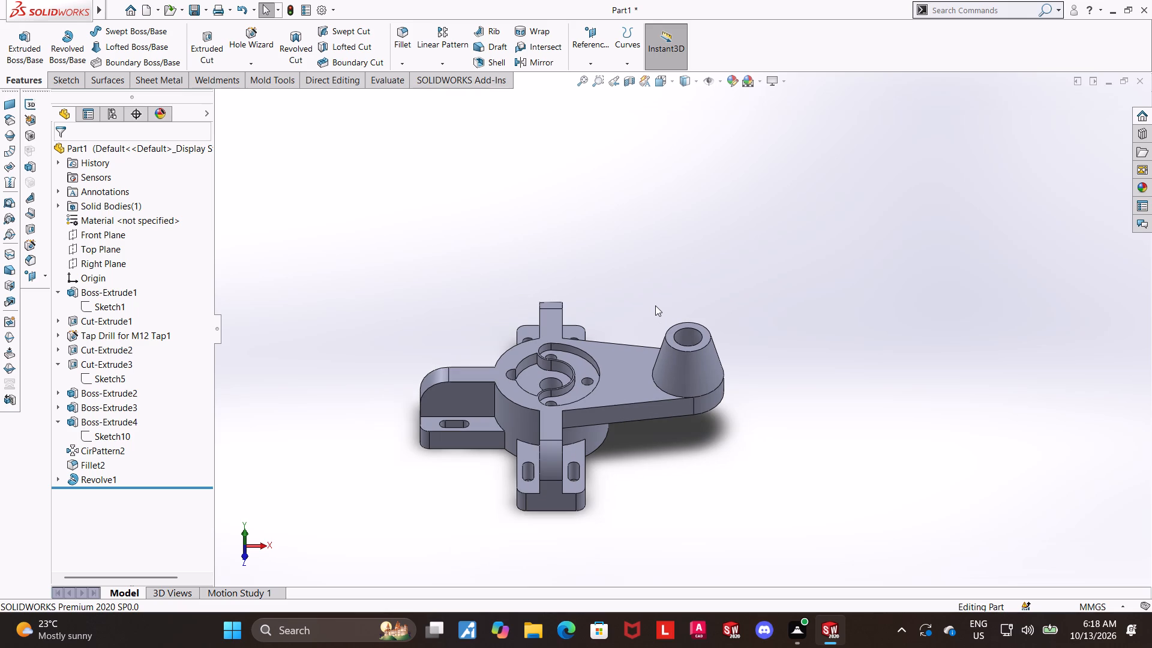
pyautogui.scroll(-1, 728, 344)
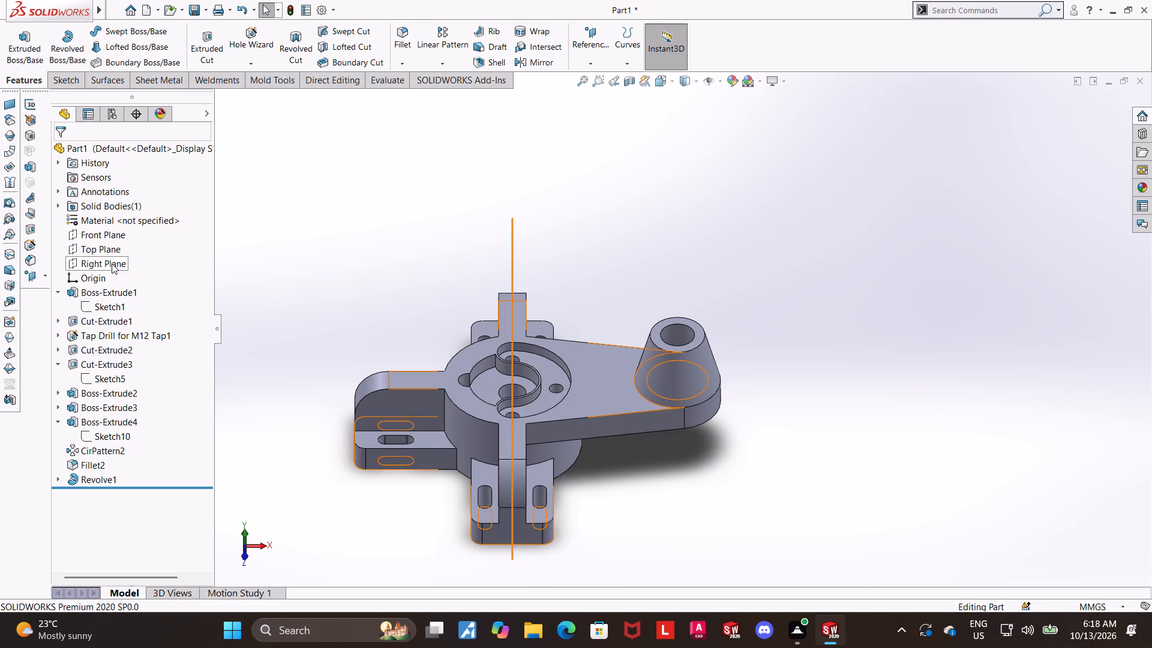
pyautogui.scroll(-2, 544, 355)
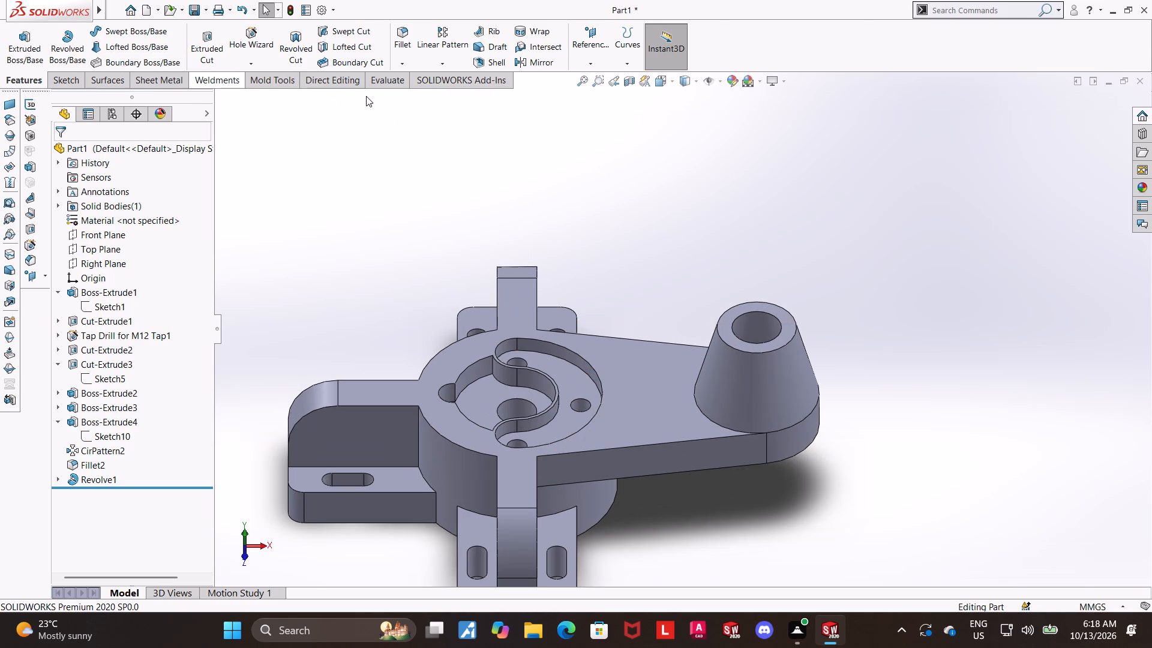
# Measure the inner tapered face of the boss.
pyautogui.click(376, 85)
pyautogui.click(143, 32)
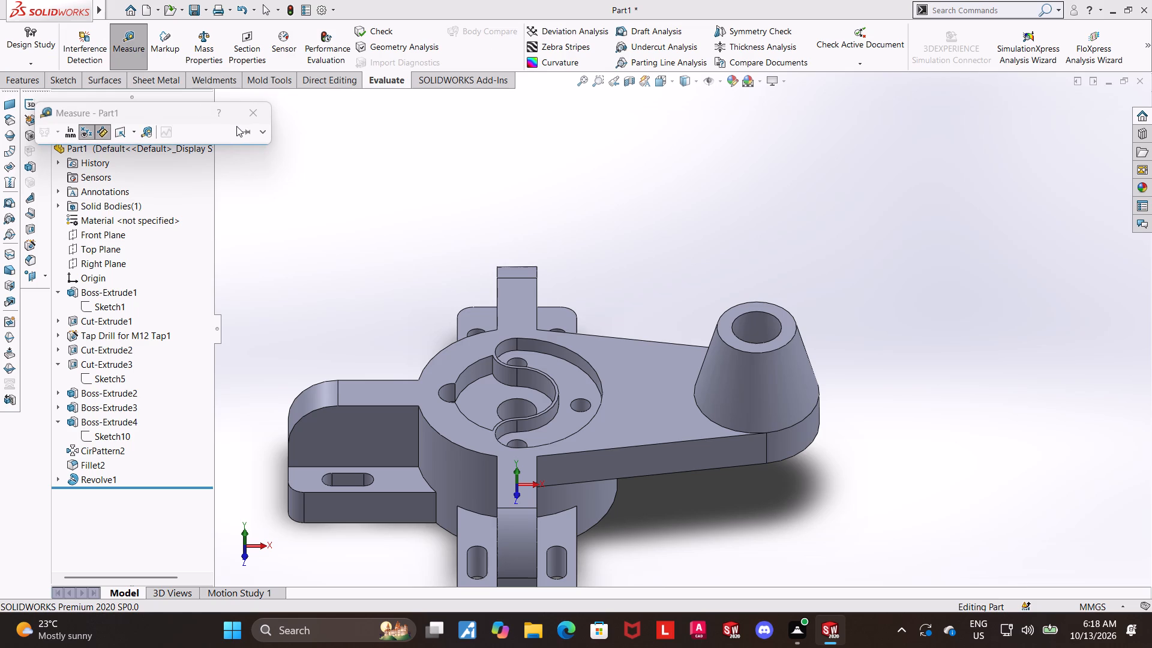
pyautogui.click(770, 330)
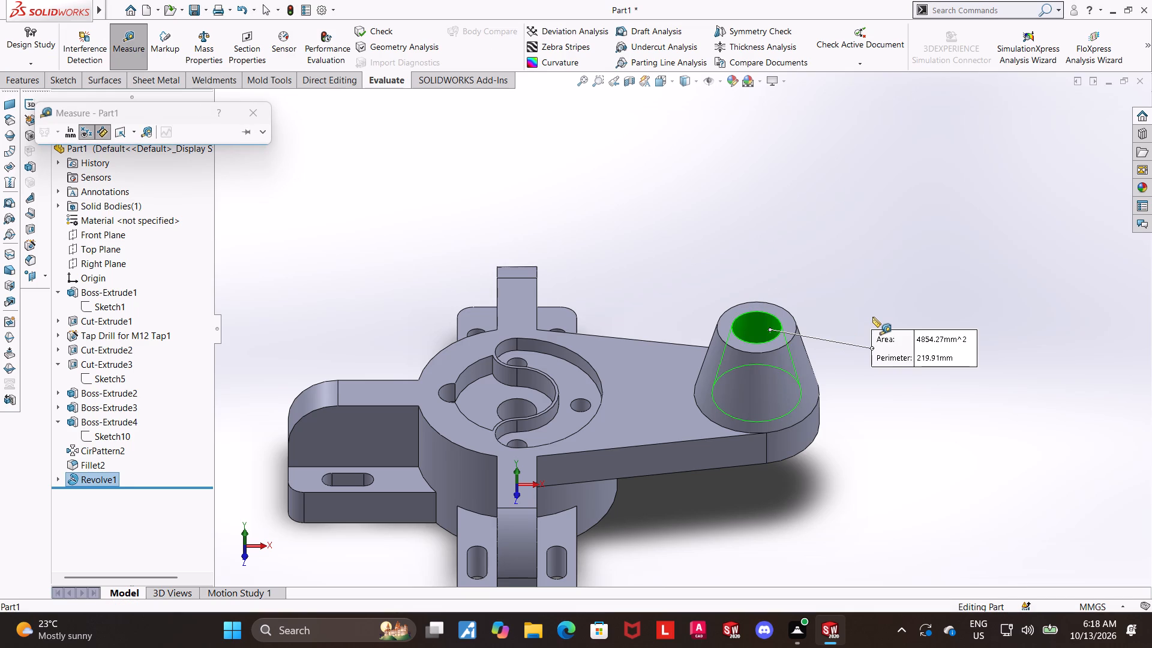
pyautogui.scroll(2, 872, 317)
pyautogui.press('Escape')
# Inspect the arm's underside beneath the boss.
pyautogui.moveTo(814, 377); pyautogui.dragTo(790, 196, button='middle')
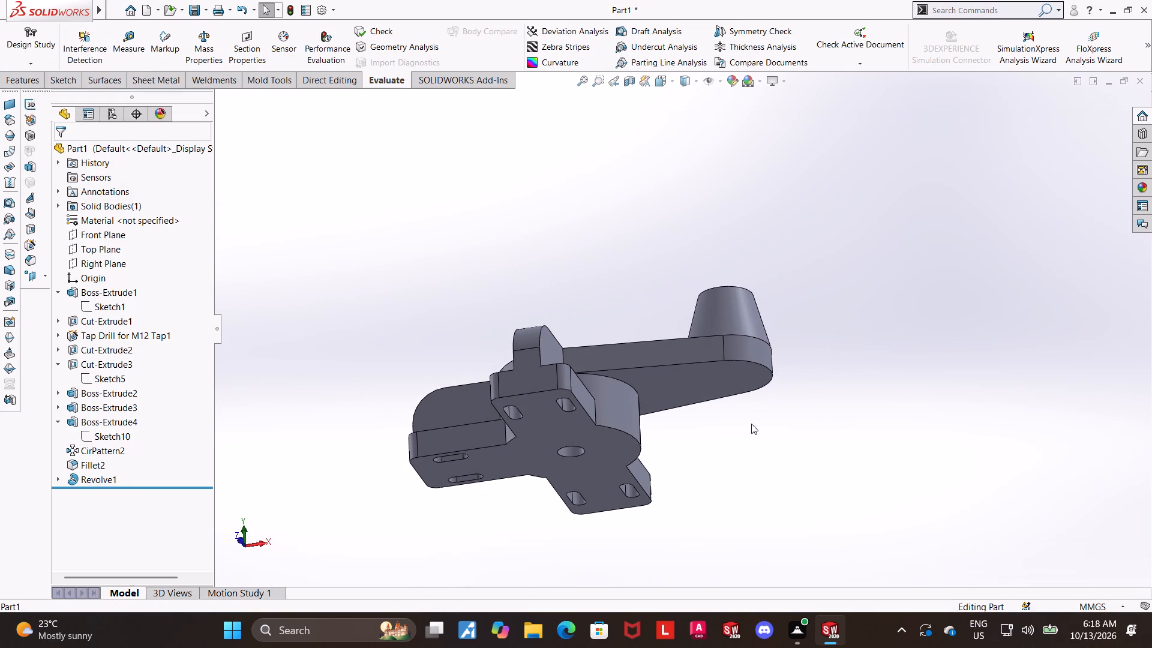
pyautogui.click(745, 377)
pyautogui.press('Escape')
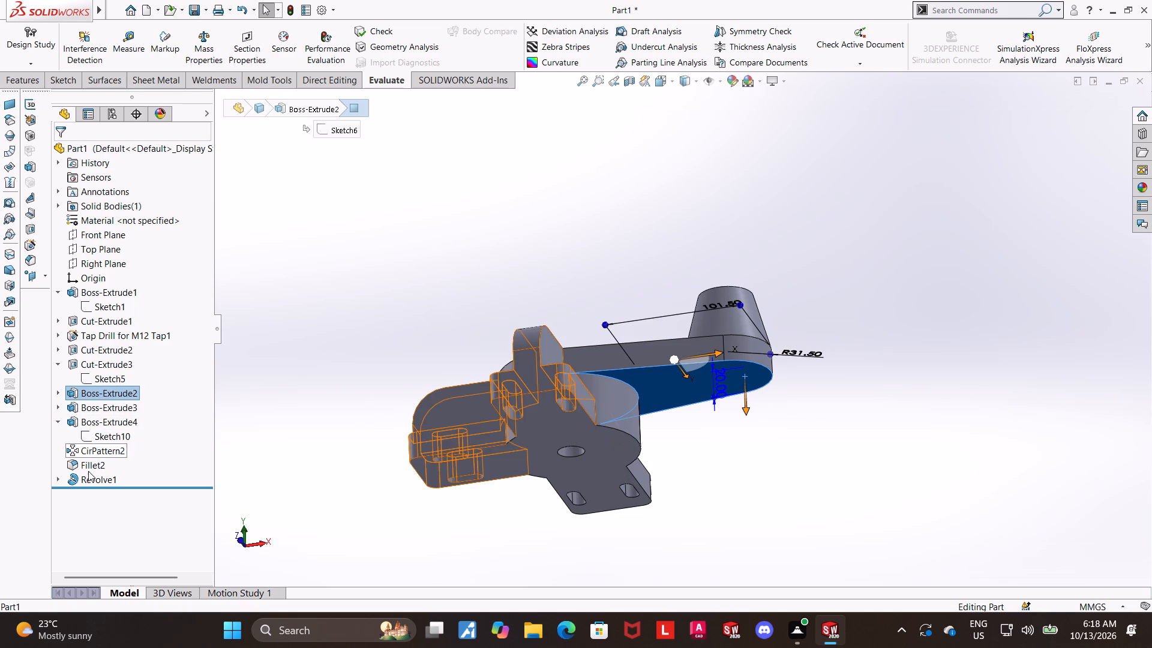
pyautogui.click(862, 289)
pyautogui.moveTo(862, 287); pyautogui.dragTo(862, 349, button='middle')
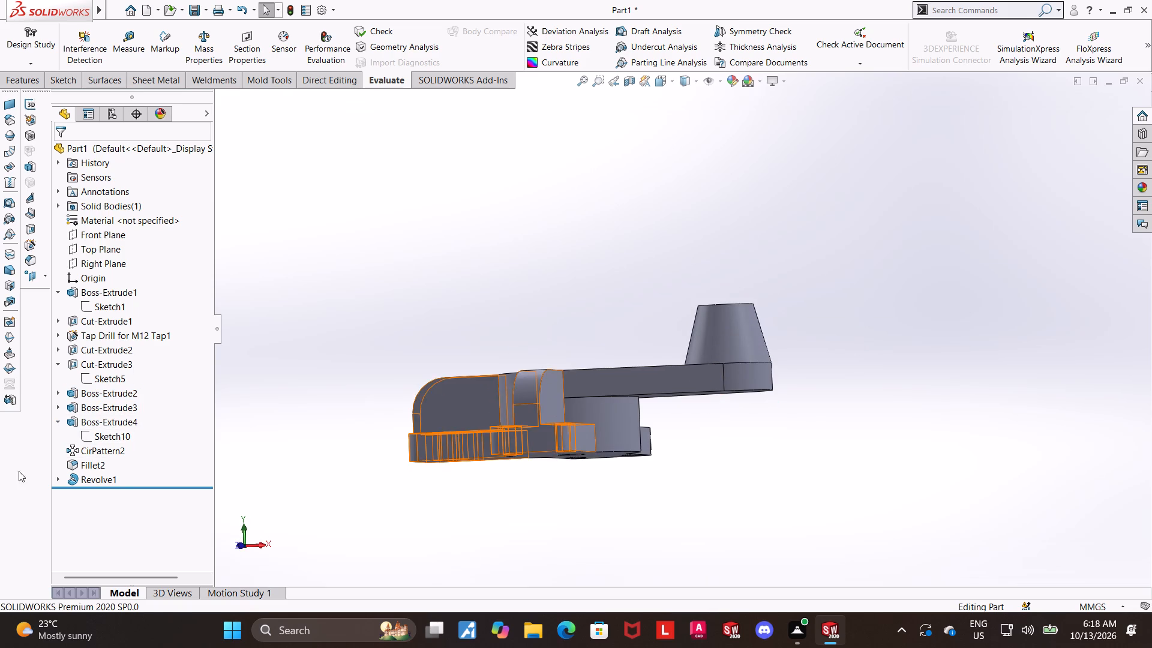
# Reopen the tapered boss's revolve sketch and trim away its whole existing profile, including the centerline and dimensions.
pyautogui.click(74, 481)
pyautogui.click(61, 481)
pyautogui.click(77, 488)
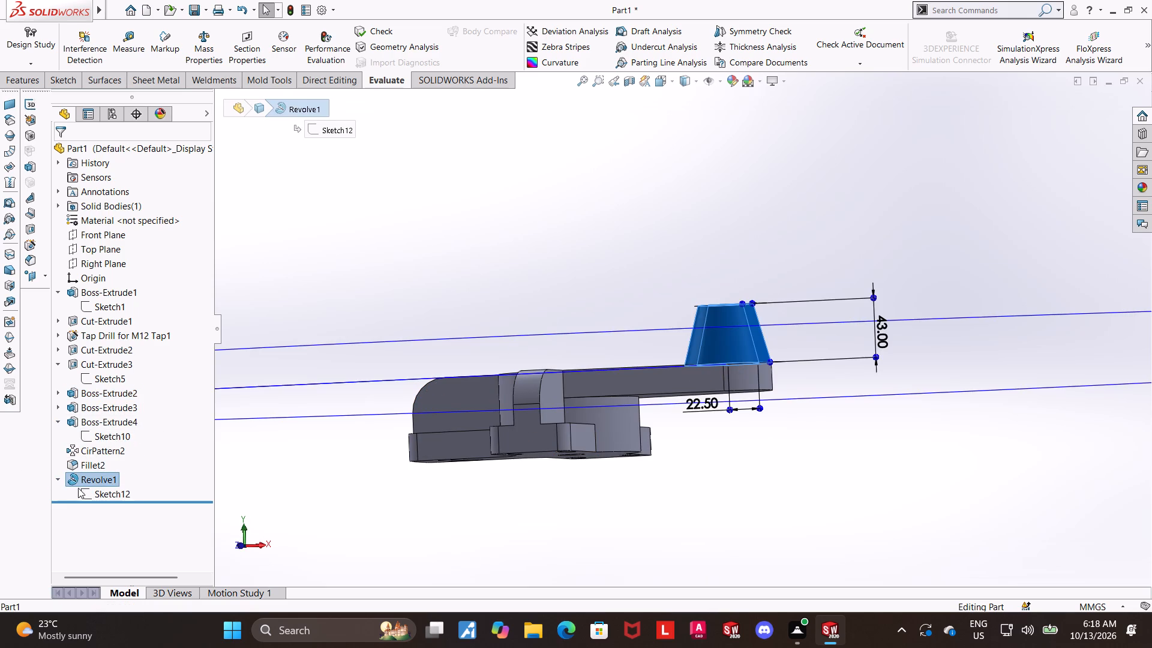
pyautogui.click(86, 488)
pyautogui.click(95, 458)
pyautogui.click(111, 494)
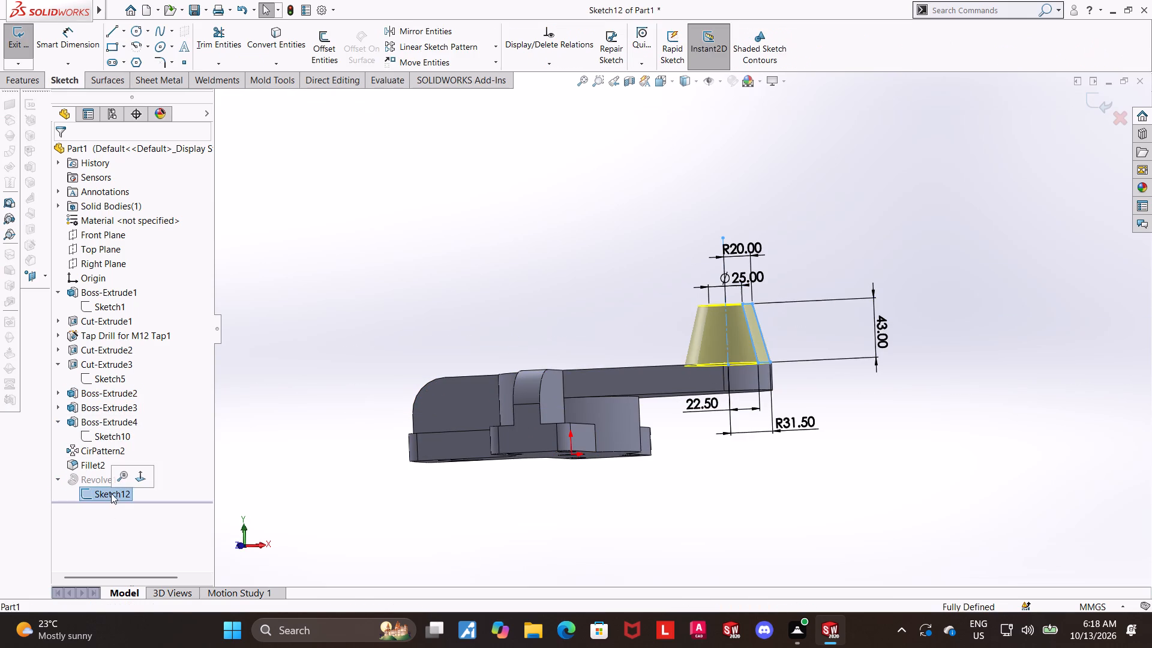
pyautogui.click(148, 474)
pyautogui.scroll(-3, 783, 279)
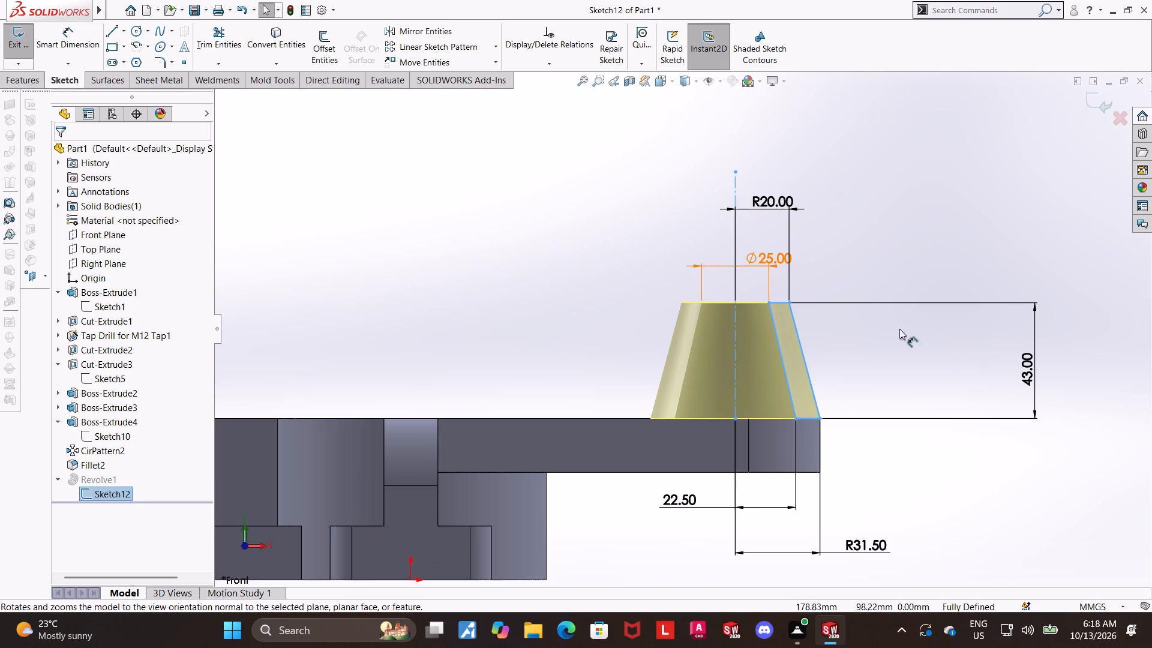
pyautogui.press('Escape')
pyautogui.scroll(1, 901, 255)
pyautogui.scroll(-1, 882, 254)
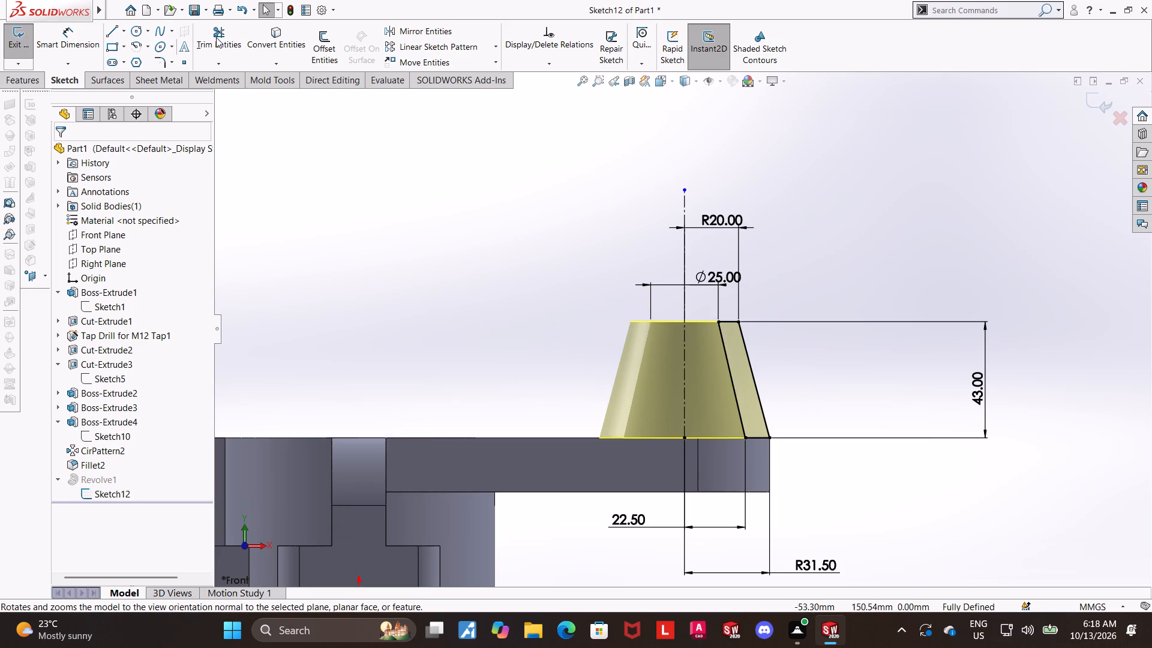
pyautogui.click(217, 38)
pyautogui.moveTo(830, 336); pyautogui.dragTo(719, 398)
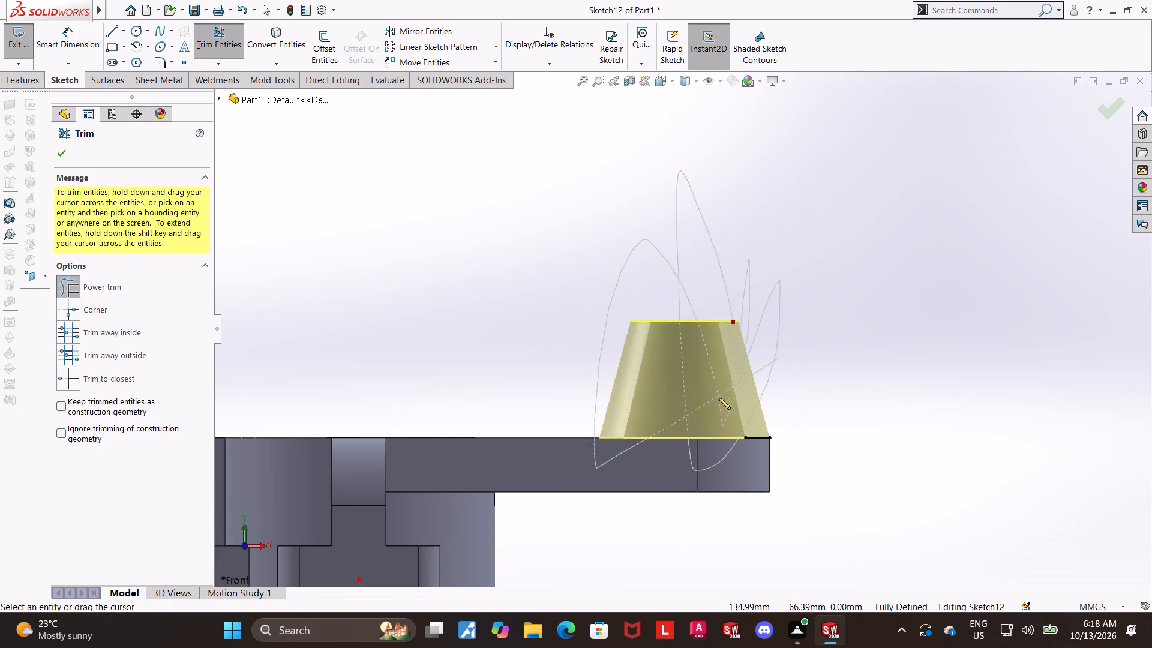
pyautogui.moveTo(719, 398); pyautogui.dragTo(757, 431)
pyautogui.press('Escape')
pyautogui.press('Escape')
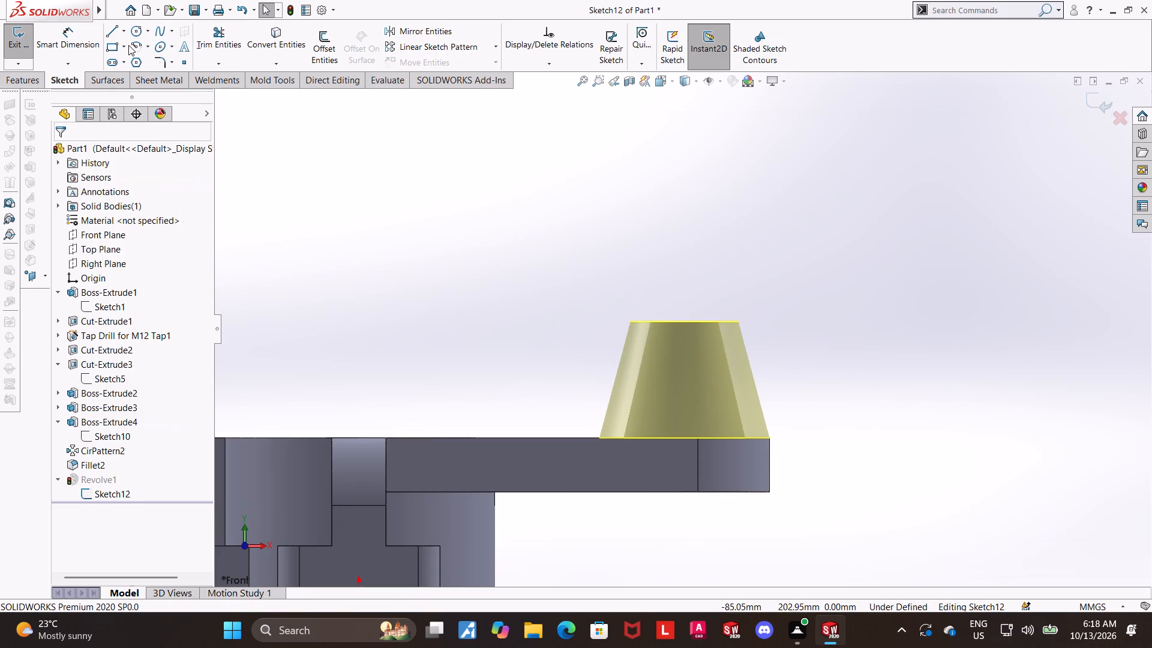
# Draw a closed solid trapezoid profile on the arm's top edge, with a vertical inner side, about 44 mm high and 30 mm wide at the base.
pyautogui.doubleClick(119, 27)
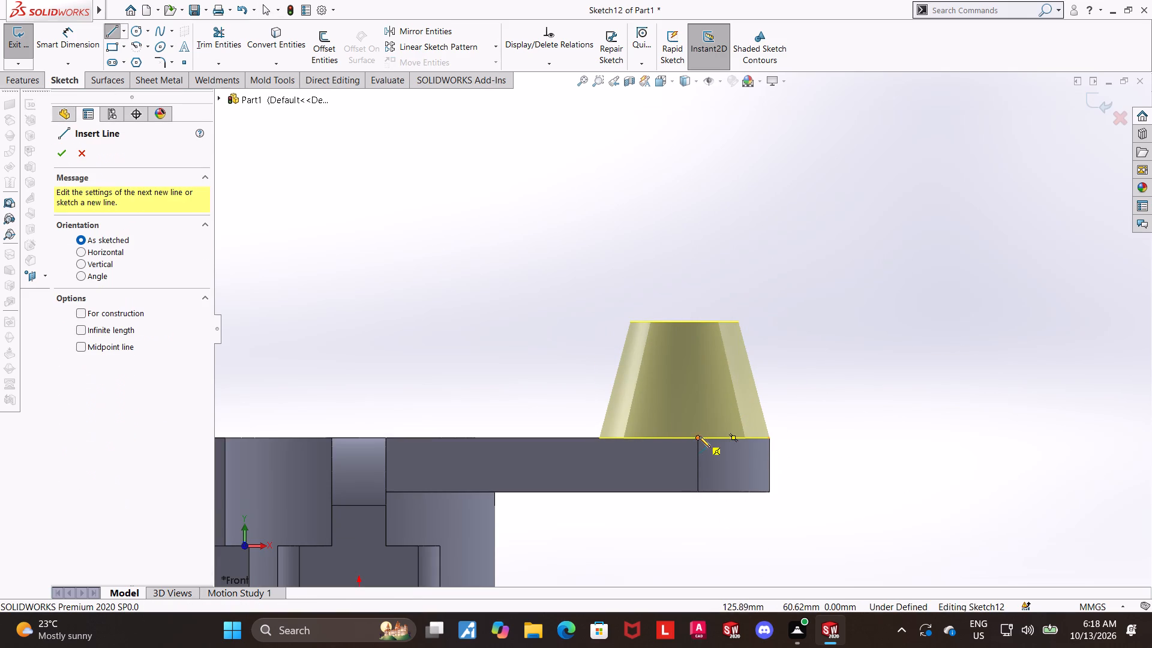
pyautogui.click(688, 436)
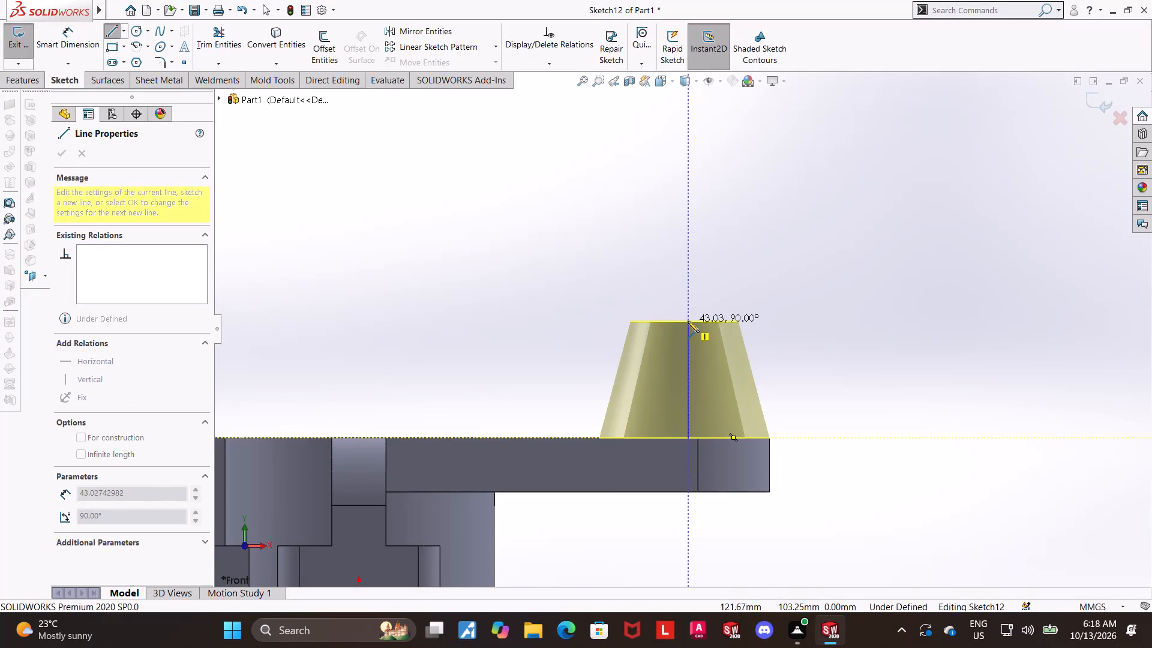
pyautogui.click(687, 320)
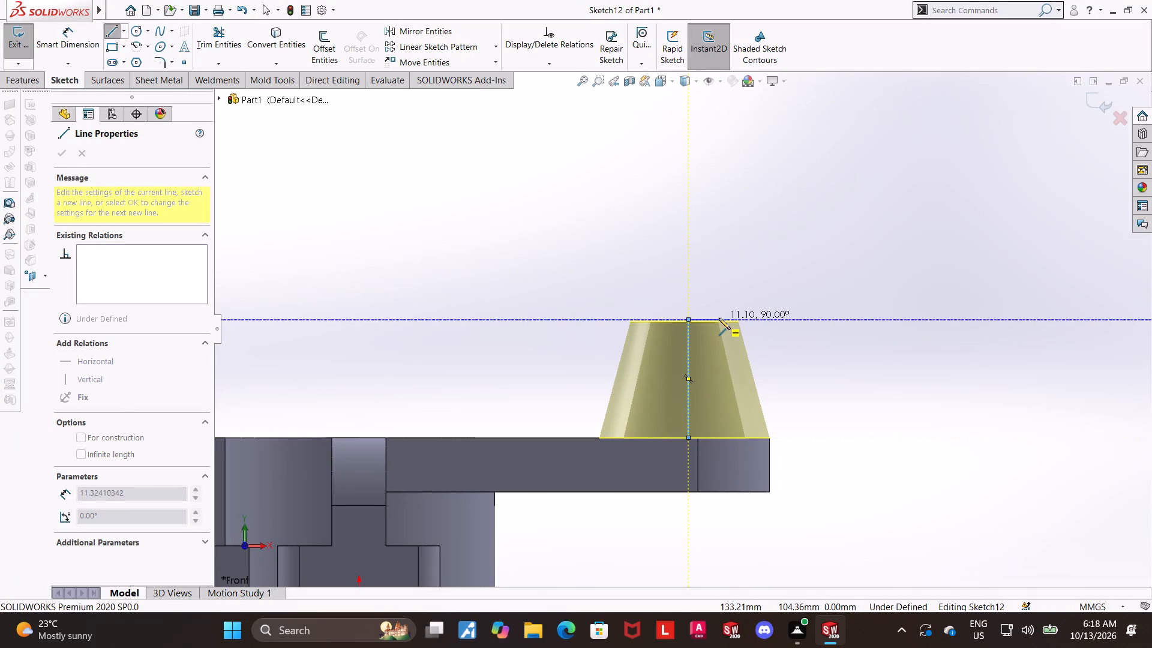
pyautogui.click(737, 320)
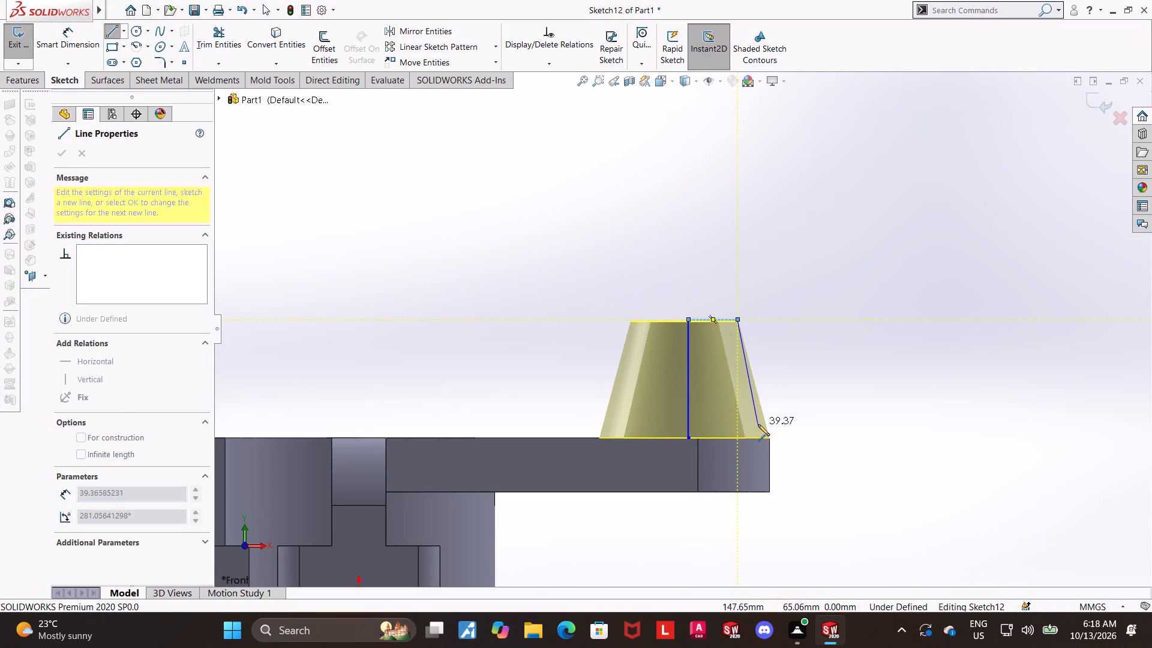
pyautogui.click(770, 438)
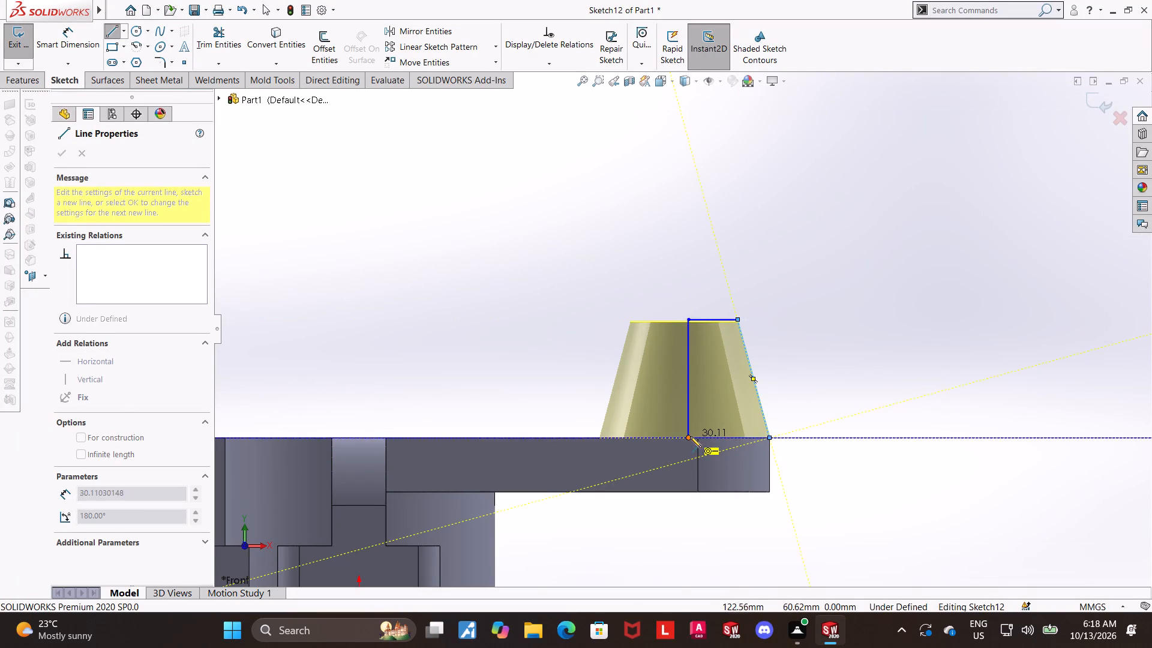
pyautogui.click(690, 436)
pyautogui.press('Escape')
pyautogui.press('Escape')
pyautogui.press('Escape')
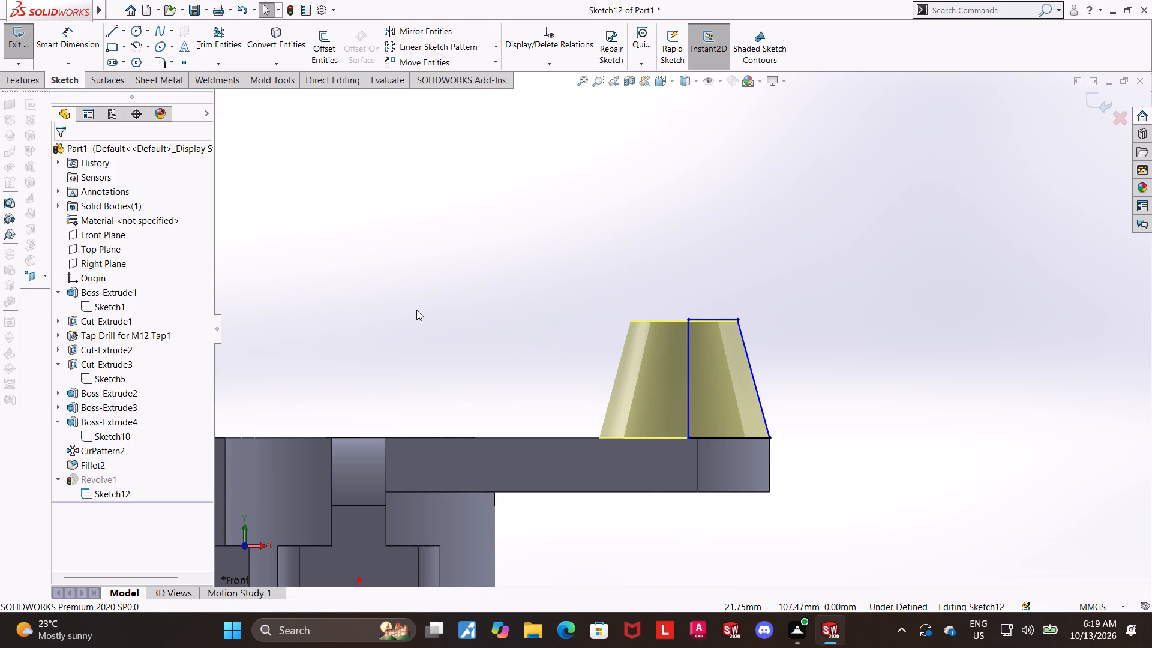
# Dimension the trapezoid's bottom edge to 63/2, which is 31.5 mm.
pyautogui.click(53, 43)
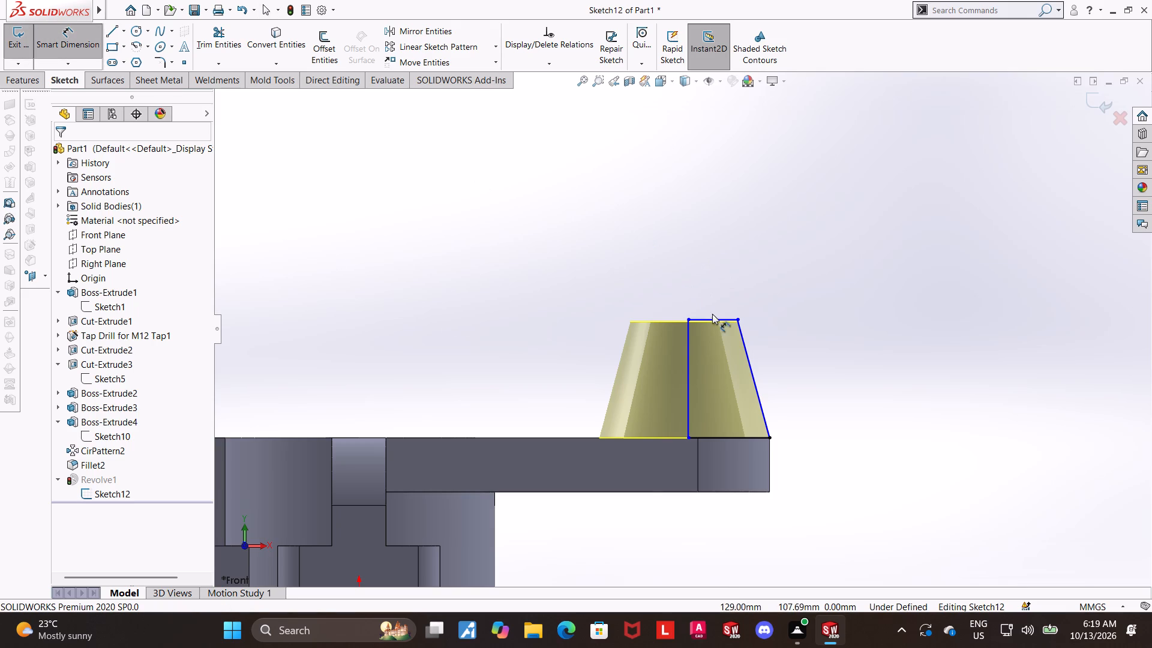
pyautogui.click(726, 437)
pyautogui.scroll(2, 725, 487)
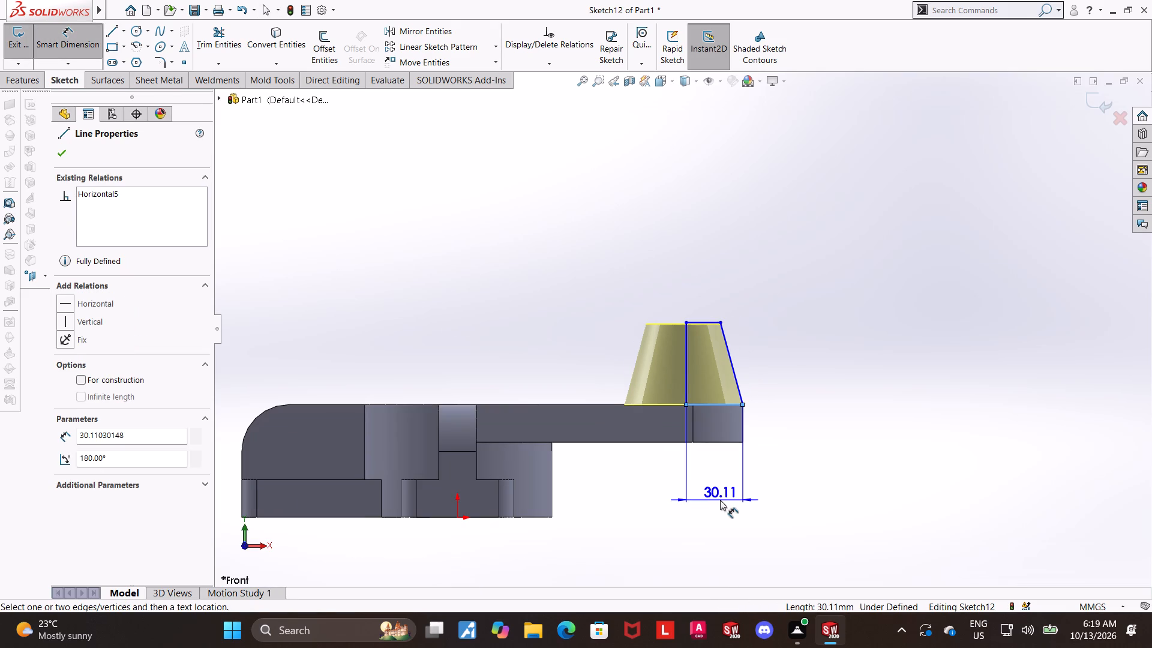
pyautogui.click(720, 500)
pyautogui.write('63/2')
pyautogui.press('Return')
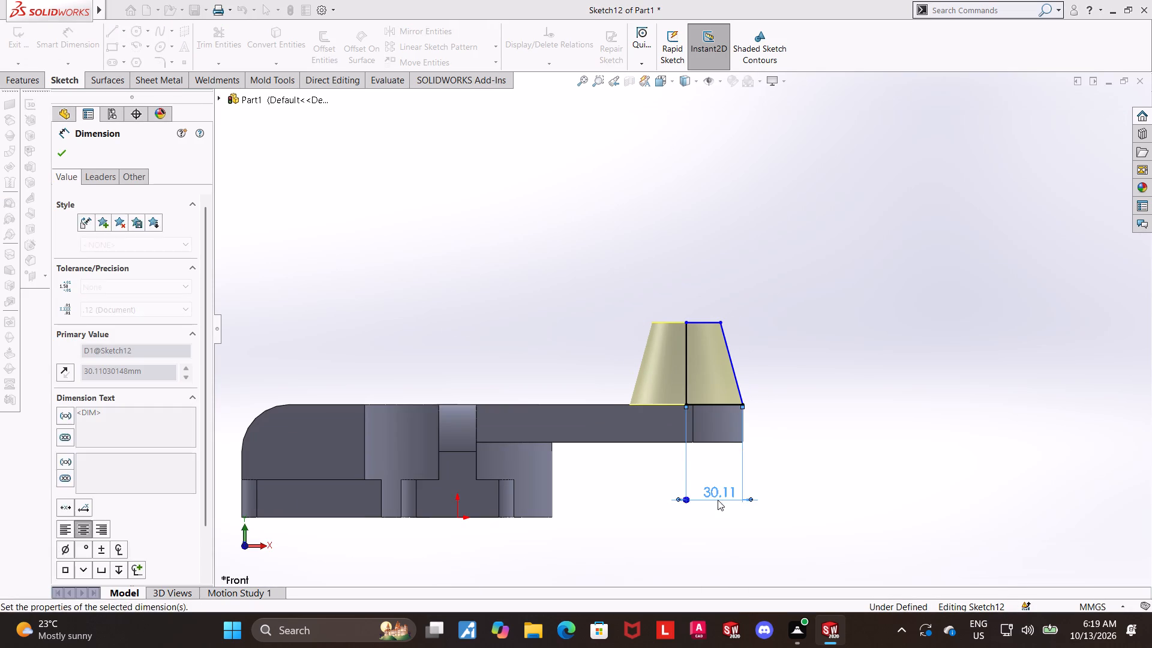
pyautogui.press('Escape')
pyautogui.press('Escape')
# Dimension the trapezoid's top edge to 20 mm.
pyautogui.moveTo(85, 35); pyautogui.dragTo(91, 37)
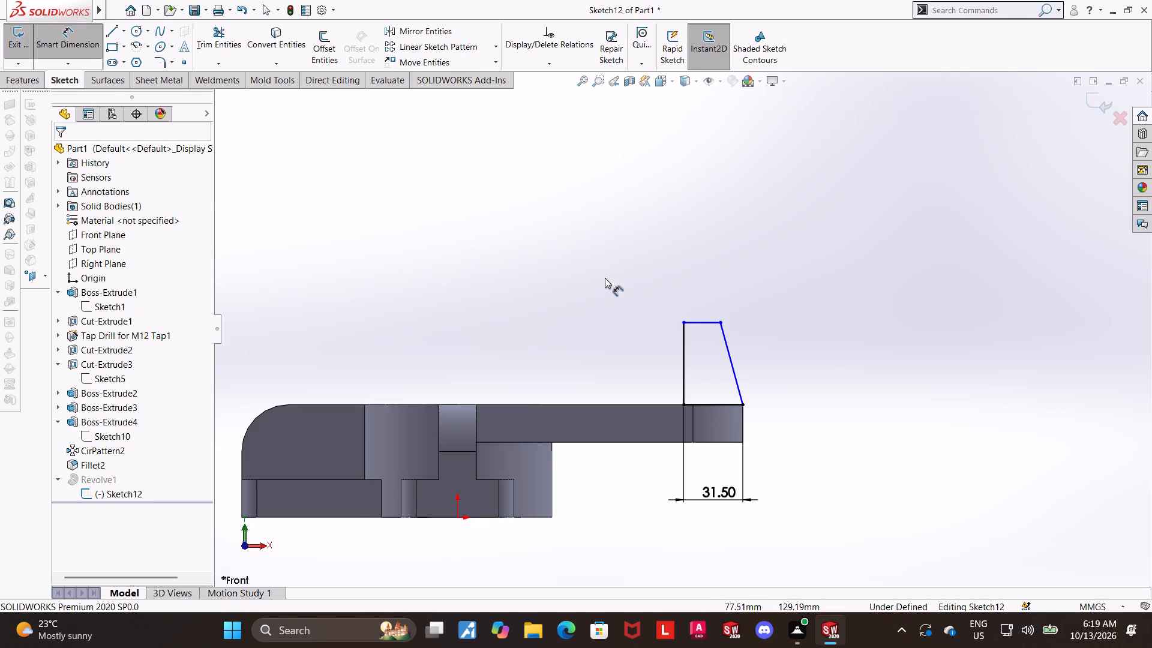
pyautogui.click(700, 323)
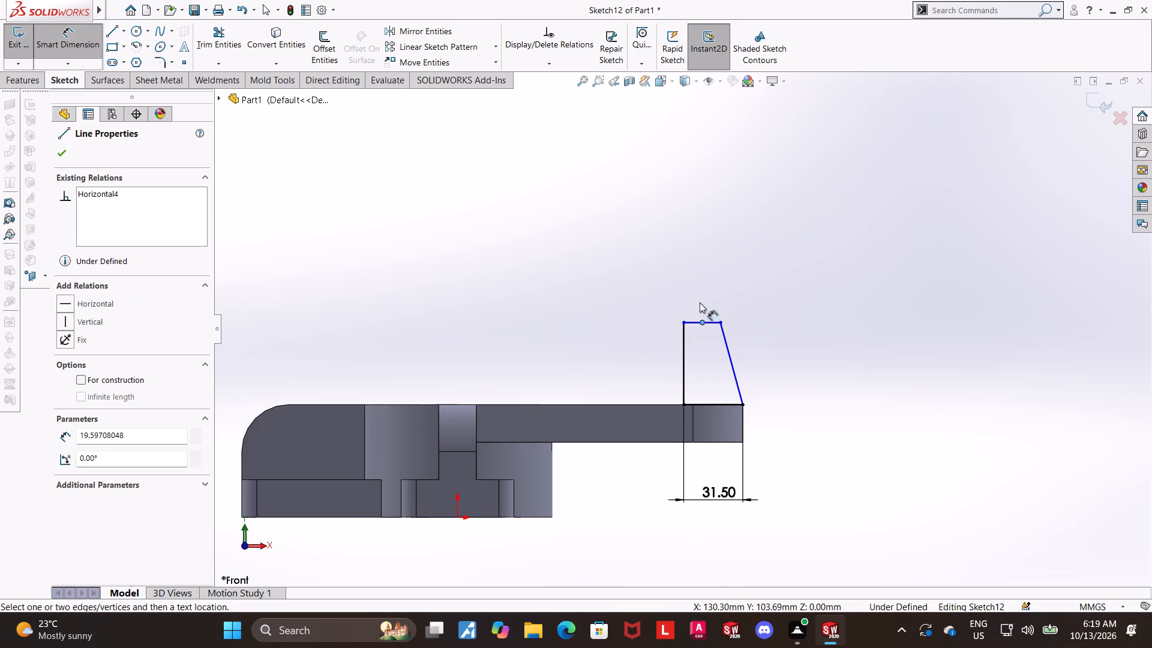
pyautogui.click(713, 322)
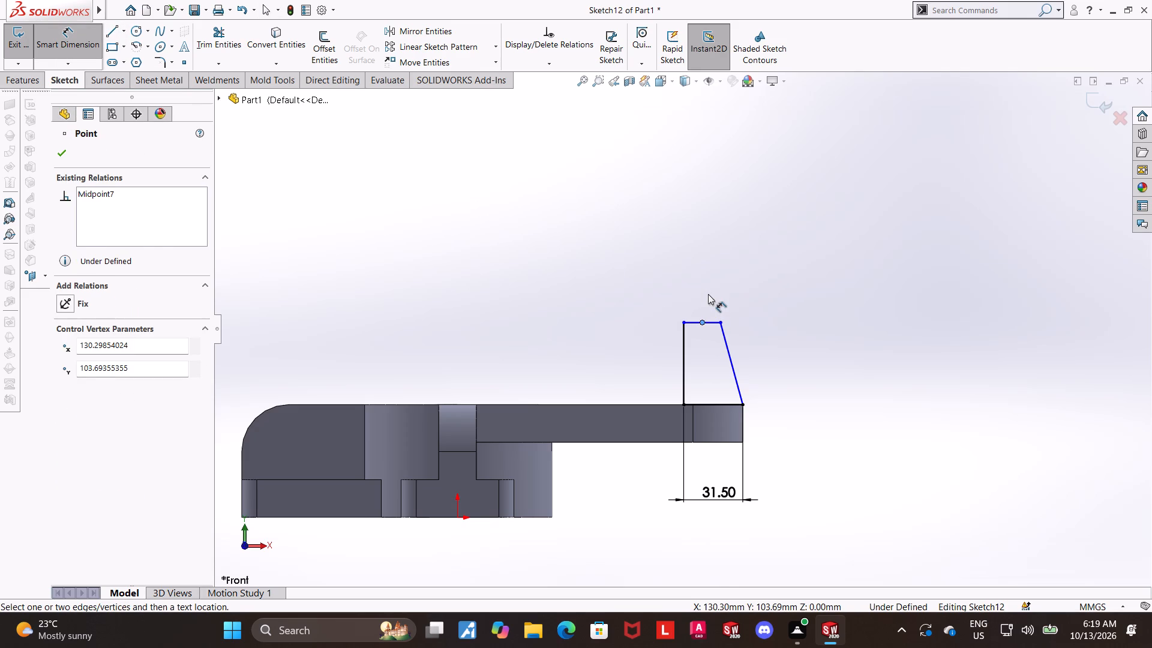
pyautogui.press('Escape')
pyautogui.click(709, 320)
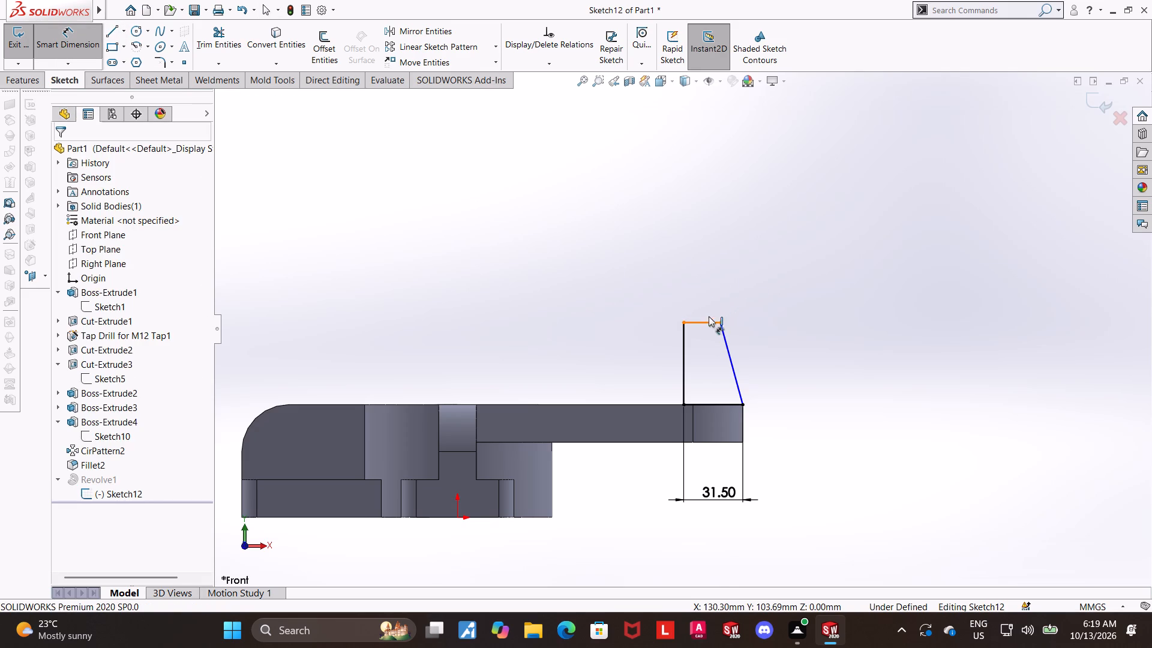
pyautogui.click(710, 293)
pyautogui.write('20')
pyautogui.press('Return')
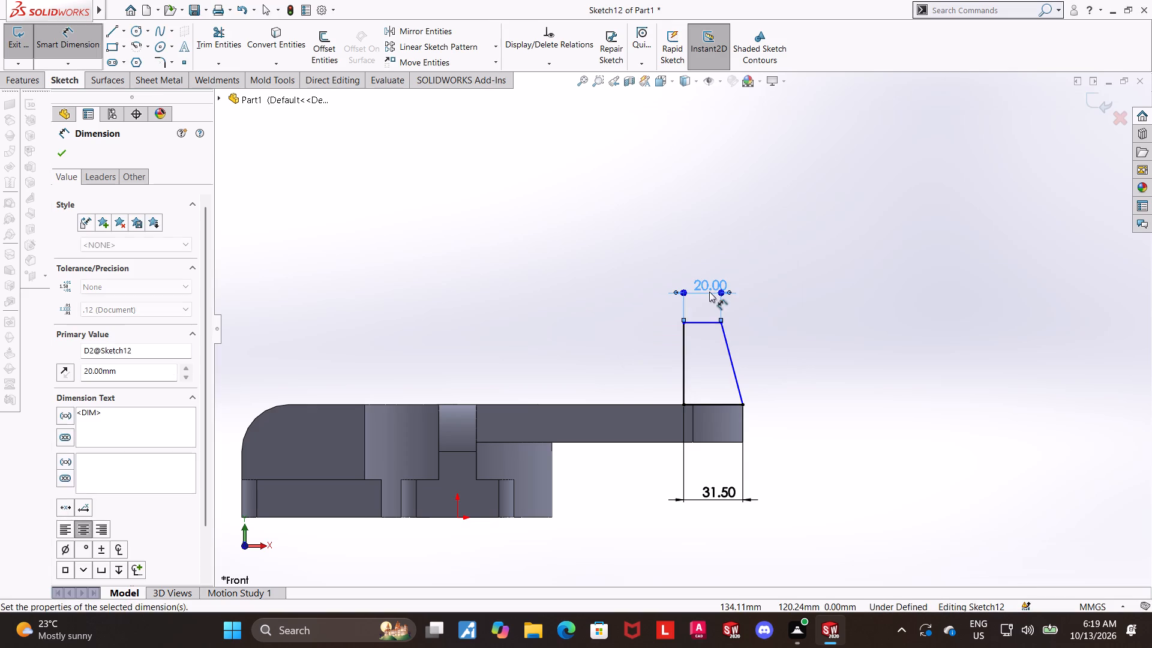
pyautogui.press('Escape')
pyautogui.press('Escape')
# Dimension the height between the trapezoid's top and bottom edges to 43 mm and exit the sketch to rebuild the boss.
pyautogui.click(45, 34)
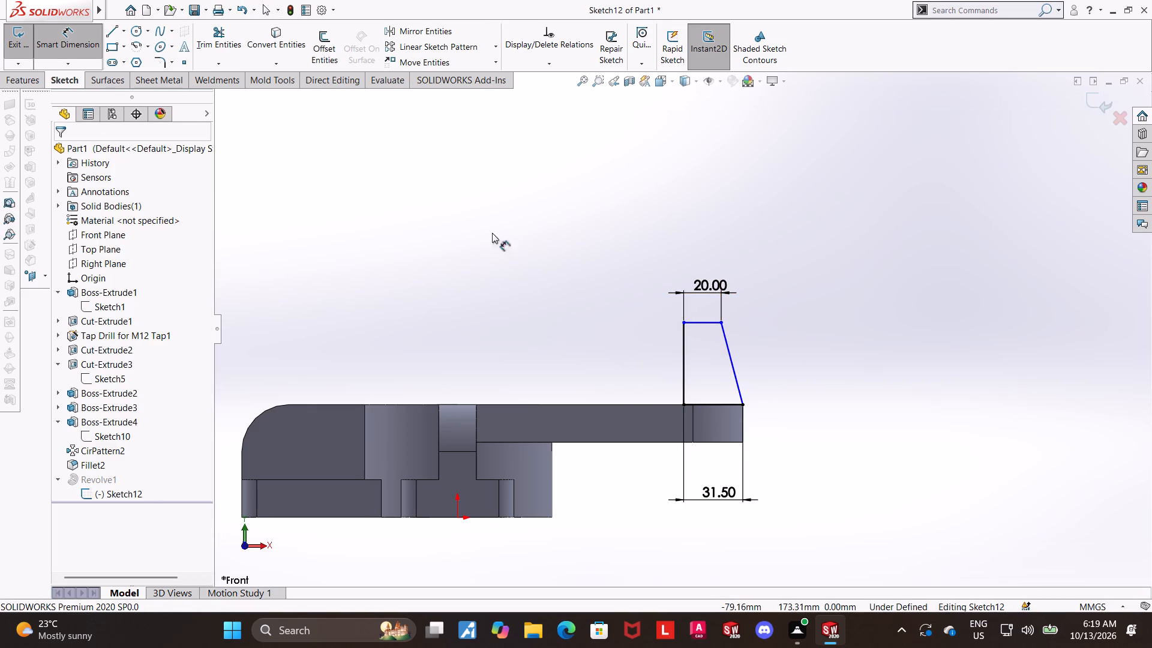
pyautogui.click(699, 322)
pyautogui.click(718, 405)
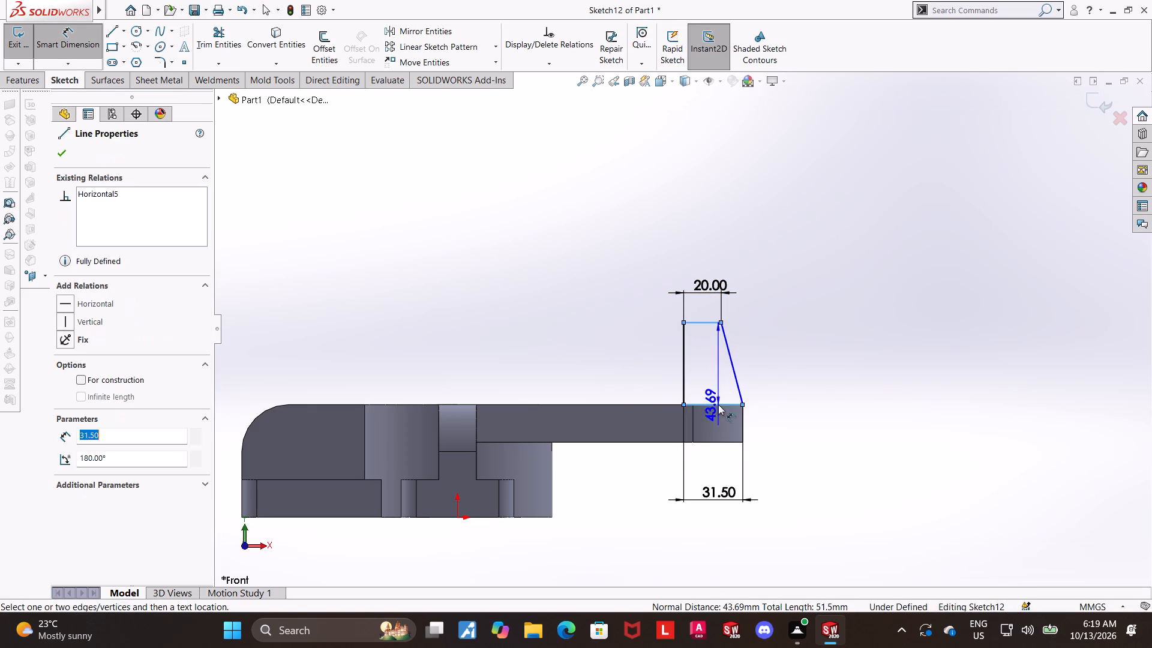
pyautogui.click(832, 354)
pyautogui.write('43')
pyautogui.press('Return')
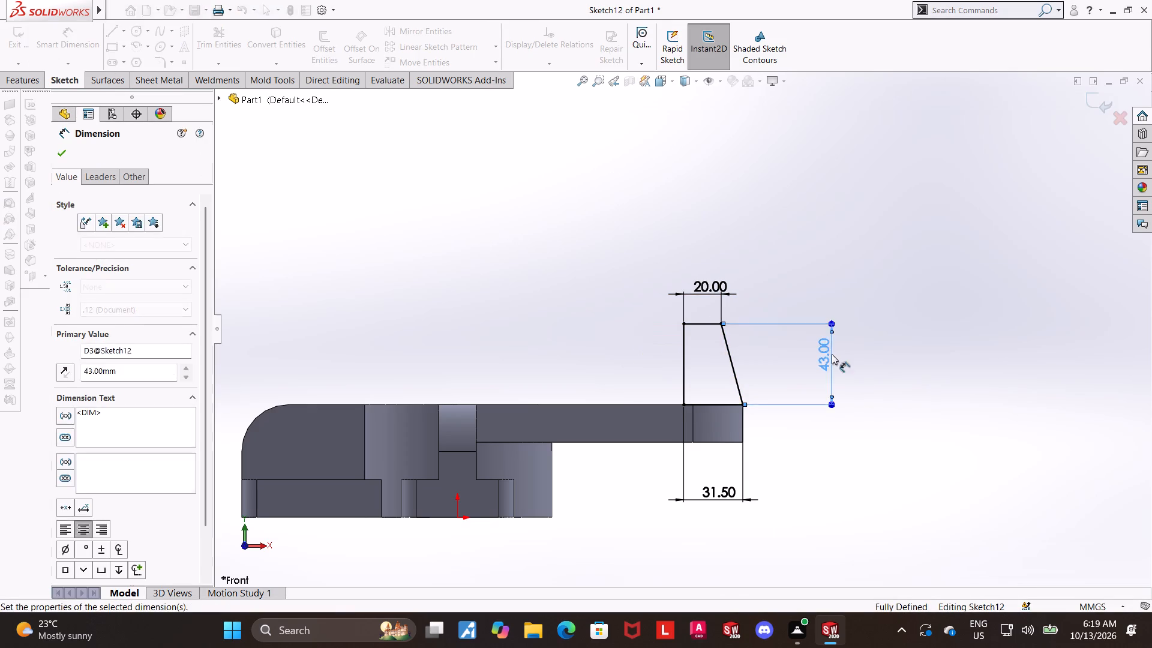
pyautogui.press('Escape')
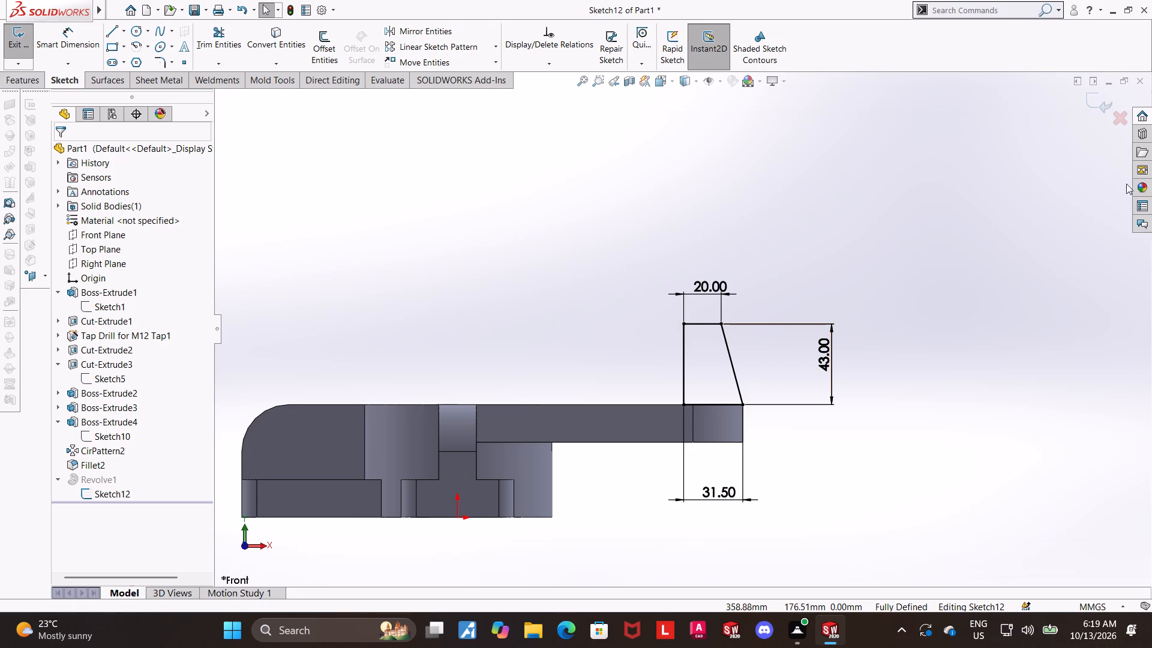
pyautogui.click(1094, 112)
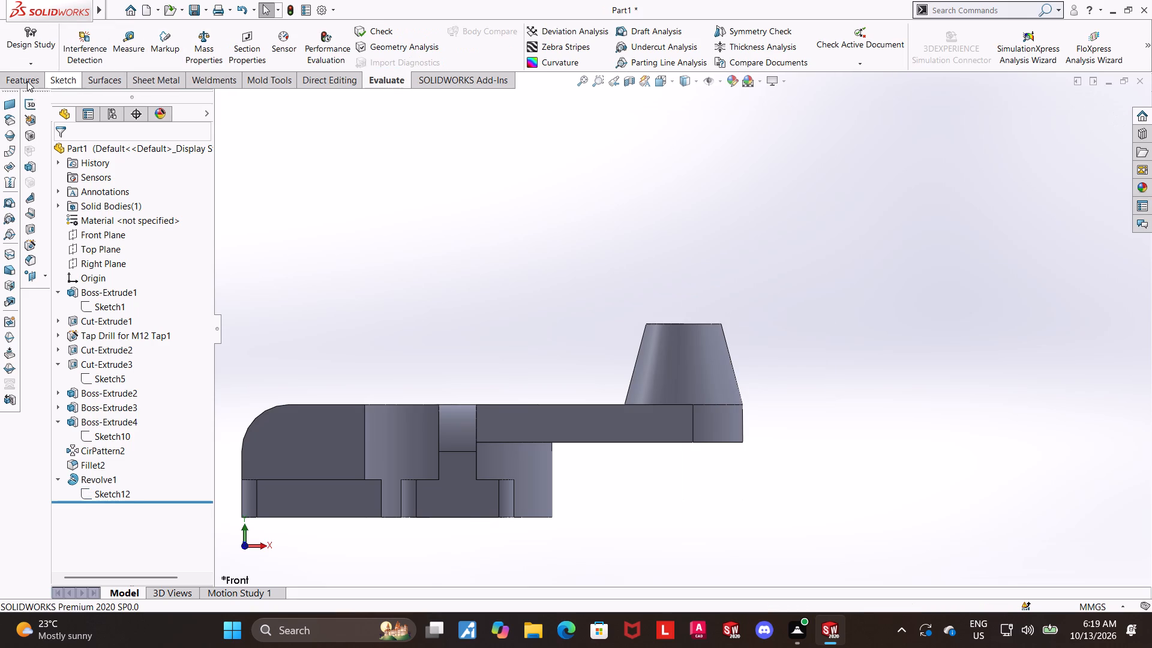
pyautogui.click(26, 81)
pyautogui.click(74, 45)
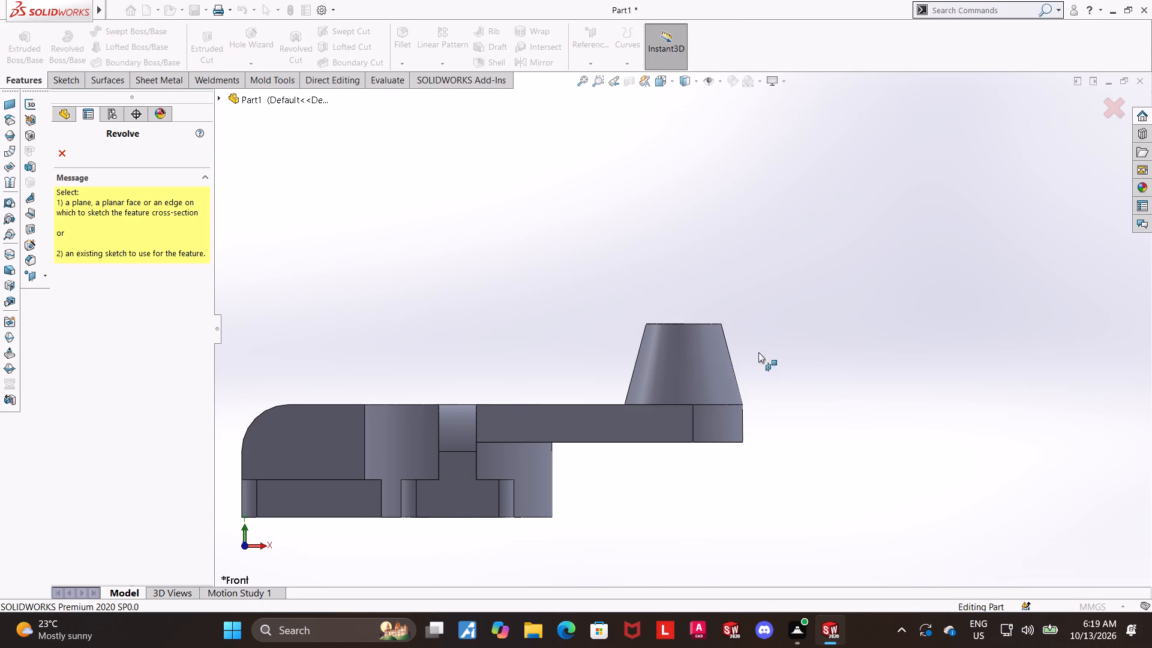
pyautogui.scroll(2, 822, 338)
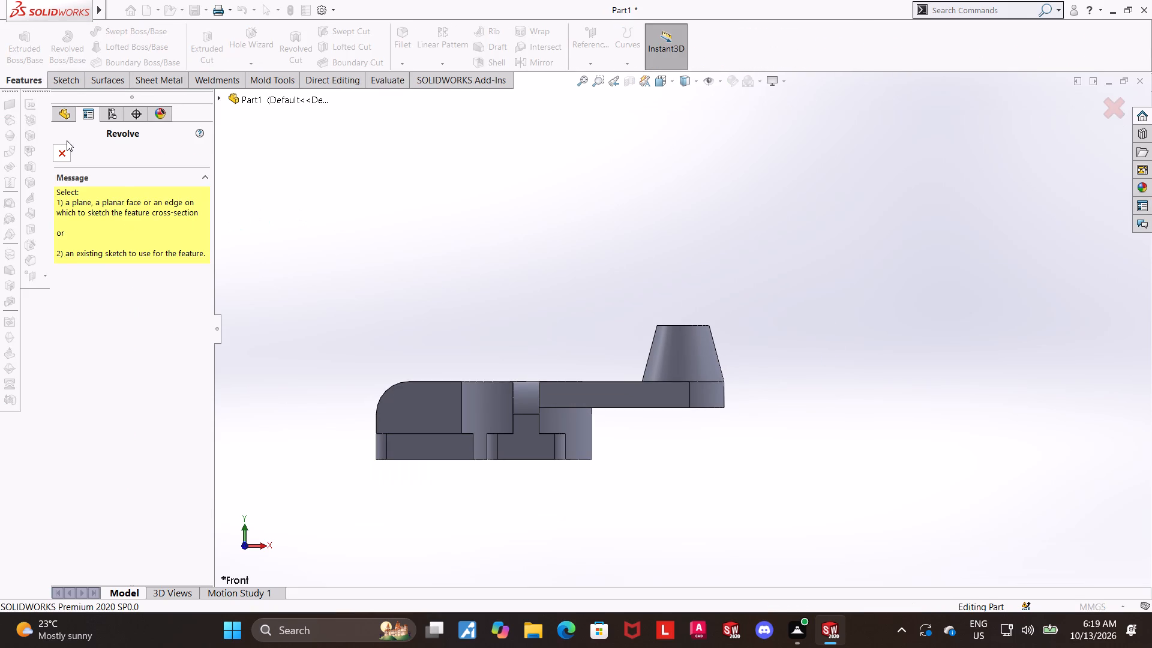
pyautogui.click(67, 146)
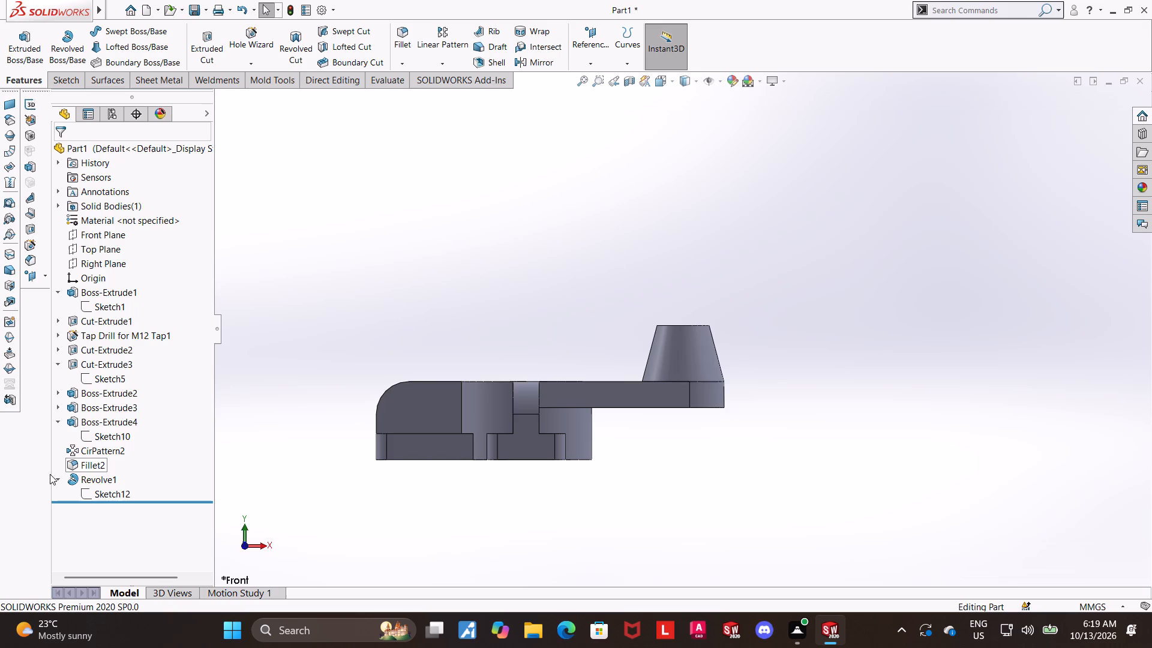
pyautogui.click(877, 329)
# On the Front Plane, sketch a closed trapezoid from the boss's top to the arm's underside, about 25 mm wide at the base and 11 mm at the top.
pyautogui.click(99, 235)
pyautogui.click(115, 220)
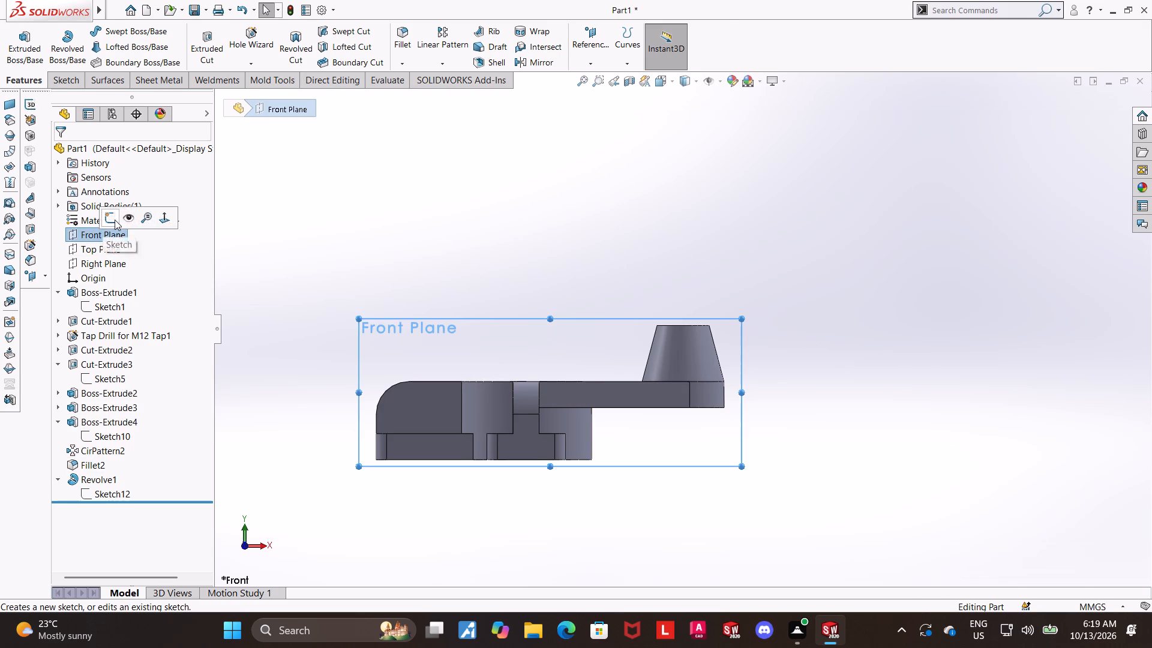
pyautogui.scroll(-2, 821, 317)
pyautogui.scroll(-2, 308, 283)
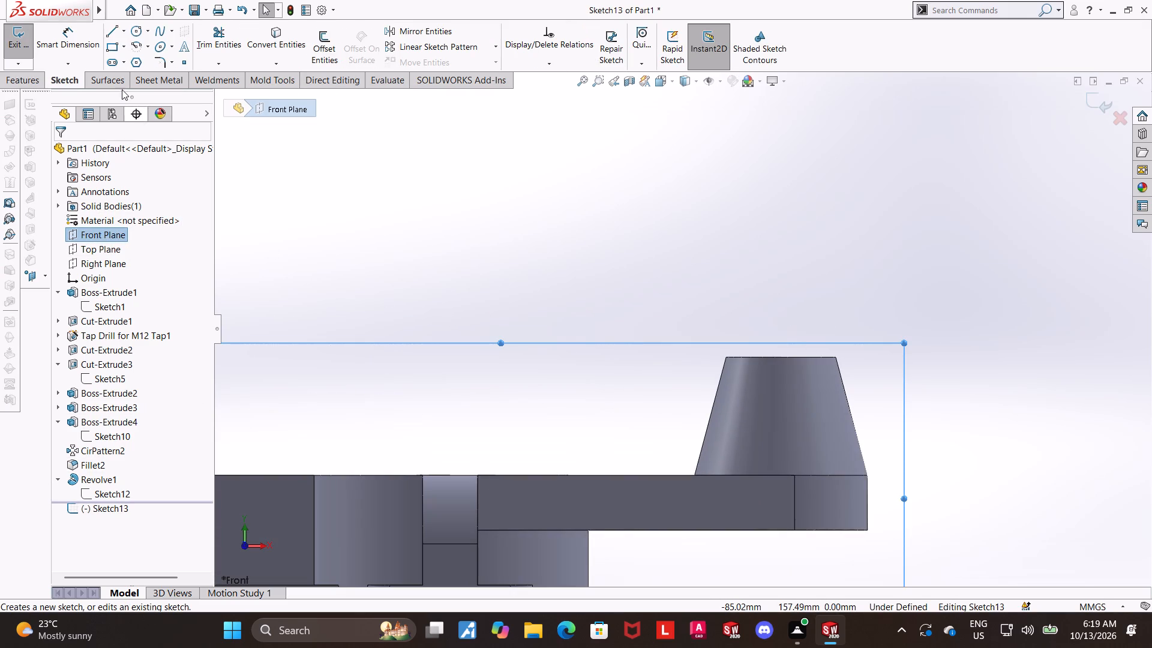
pyautogui.click(115, 30)
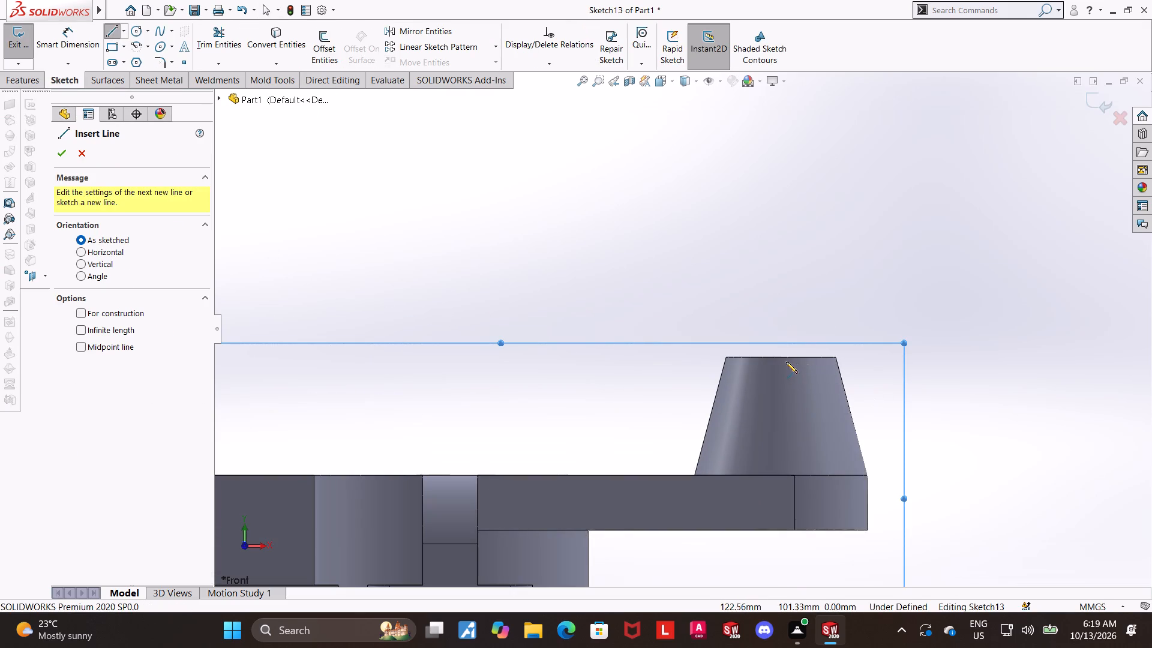
pyautogui.click(782, 357)
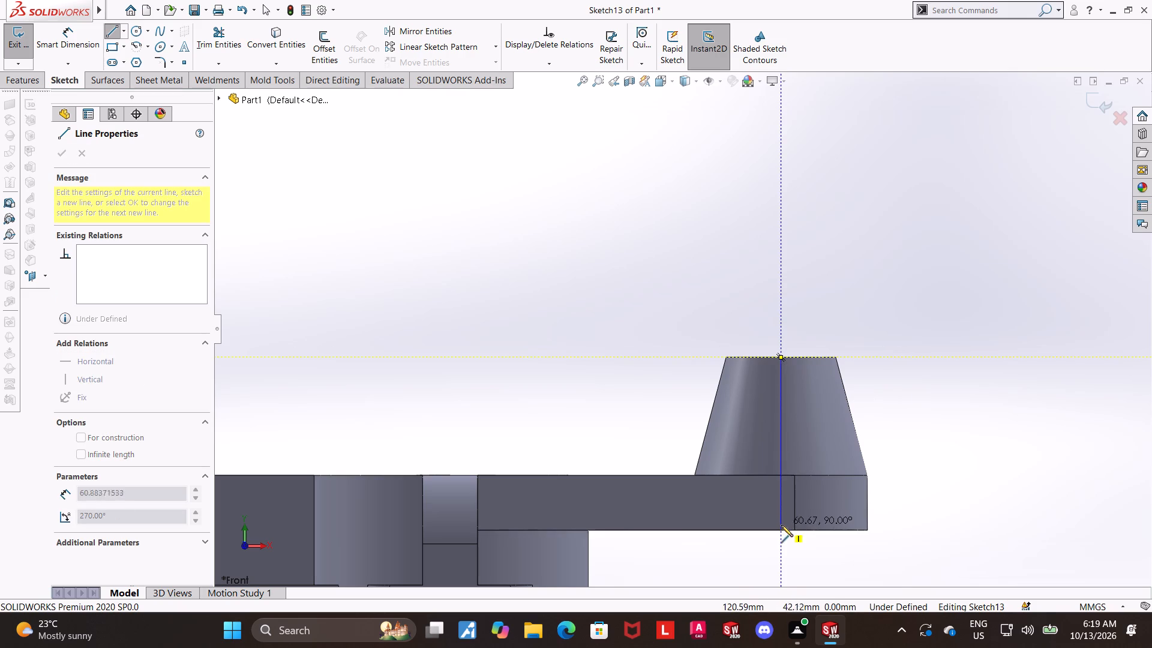
pyautogui.click(781, 532)
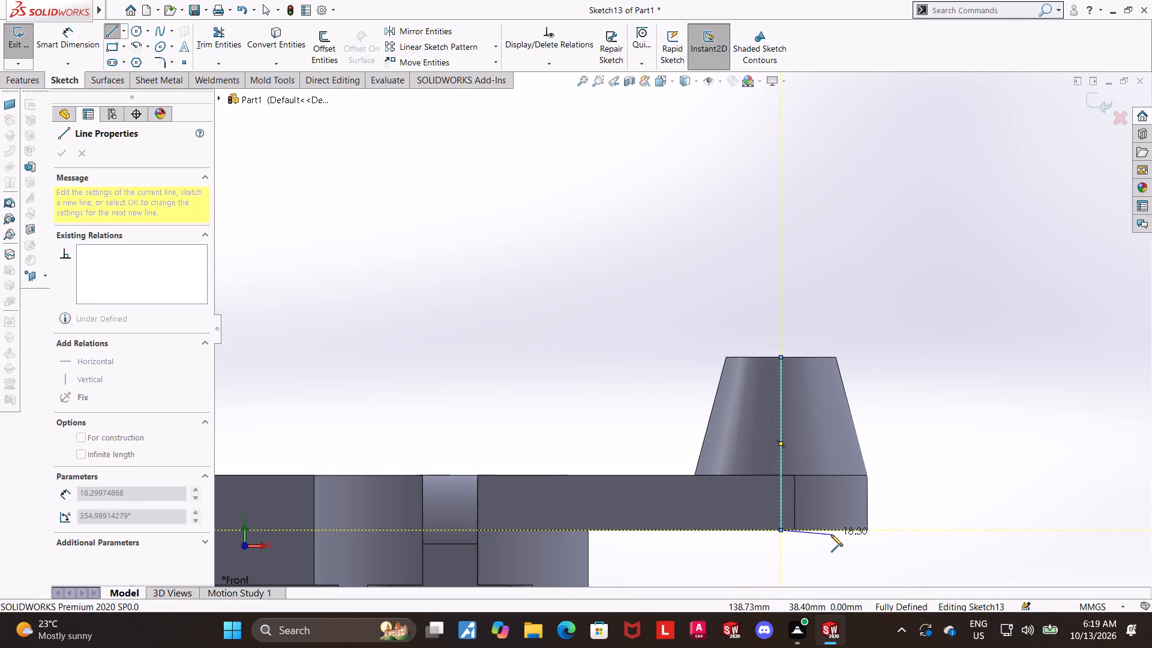
pyautogui.click(850, 530)
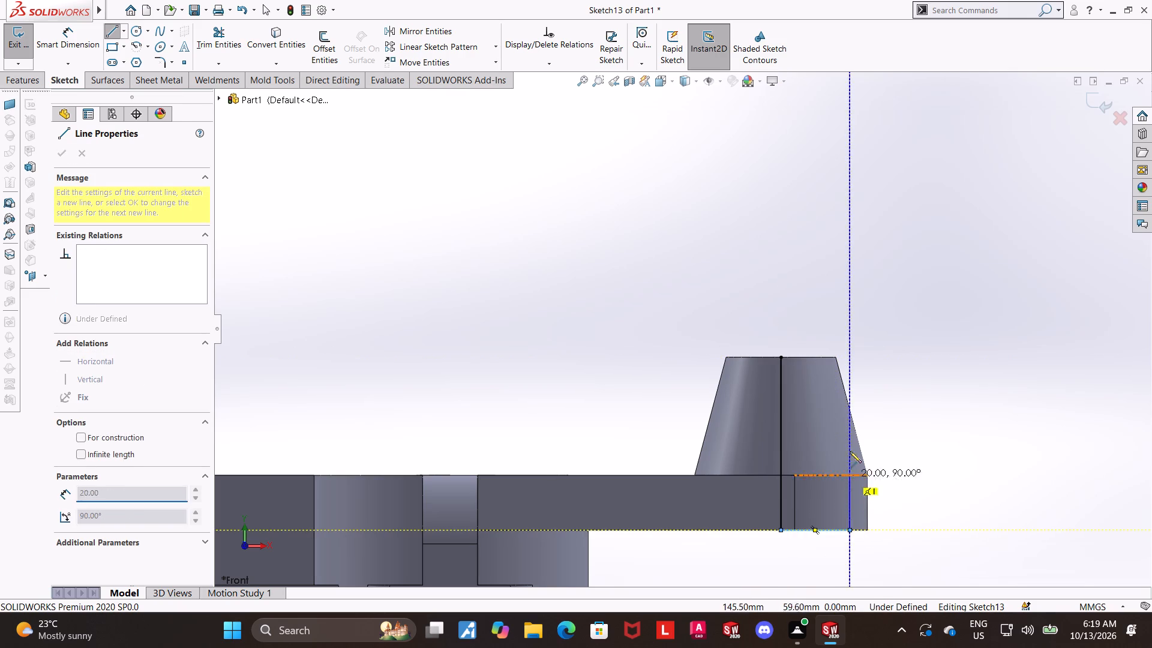
pyautogui.click(811, 356)
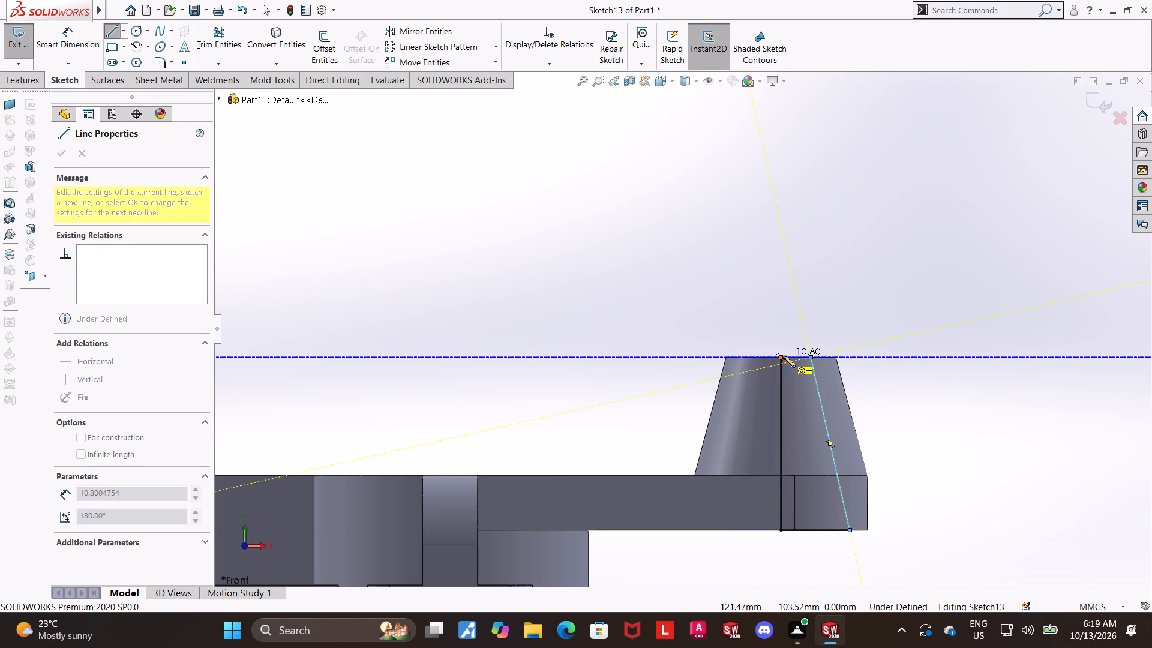
pyautogui.click(781, 356)
pyautogui.press('Escape')
pyautogui.press('Escape')
pyautogui.press('Escape')
# Dimension the trapezoid's bottom edge to 45/2, which is 22.5 mm.
pyautogui.click(95, 38)
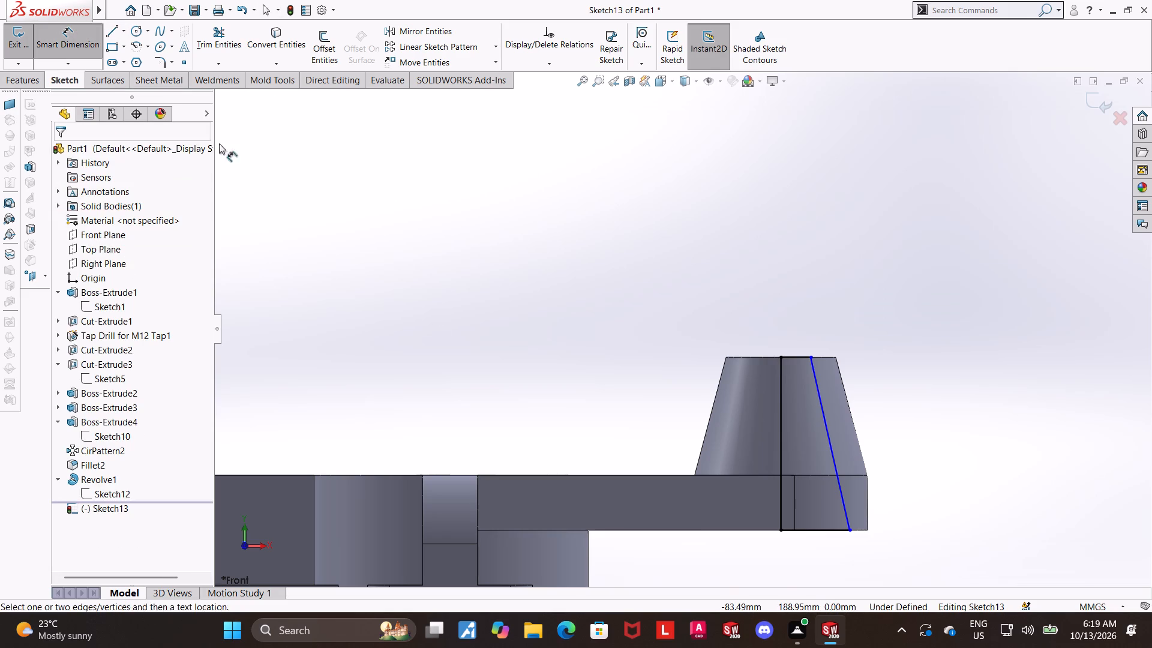
pyautogui.click(853, 531)
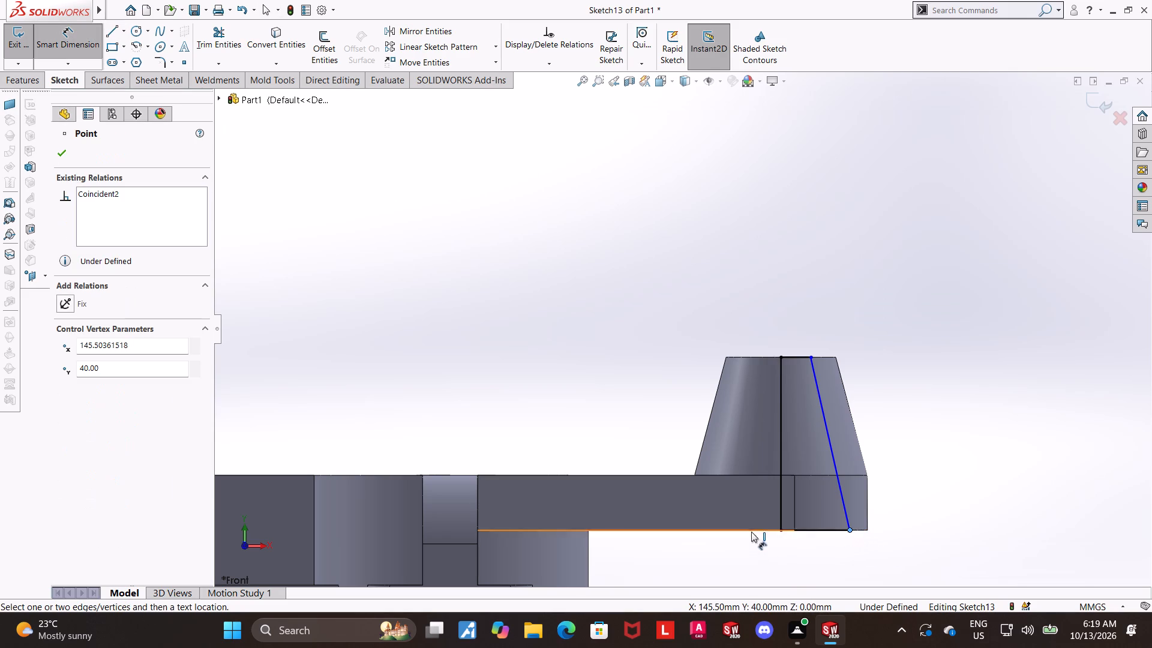
pyautogui.click(778, 532)
pyautogui.click(788, 567)
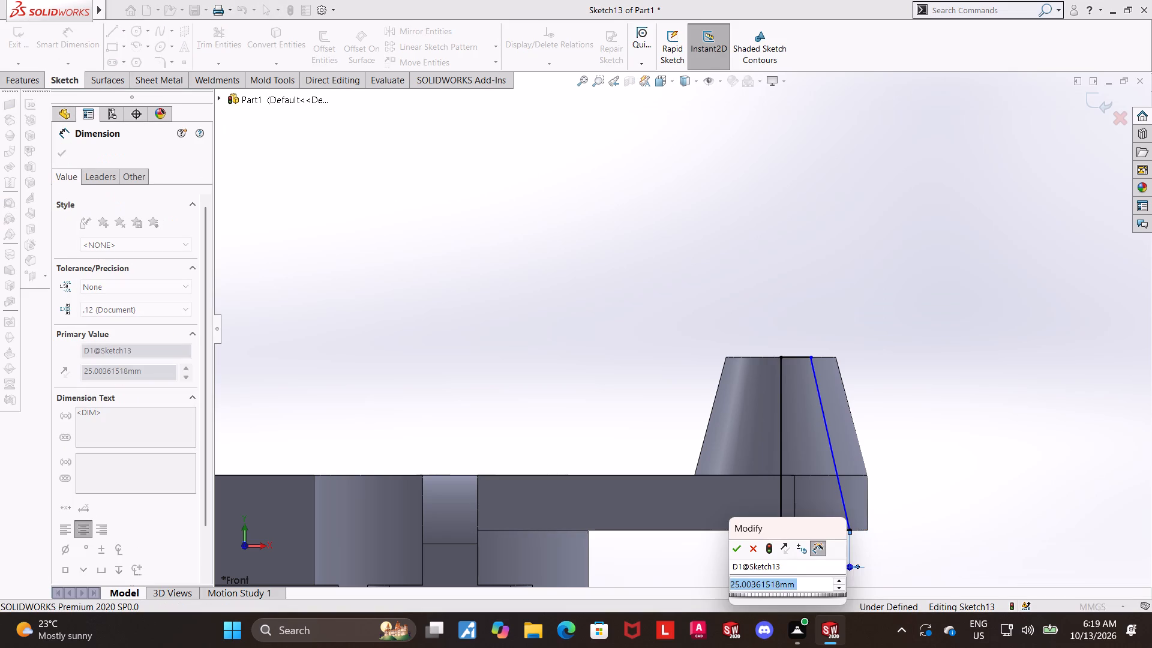
pyautogui.write('45/2')
pyautogui.press('Return')
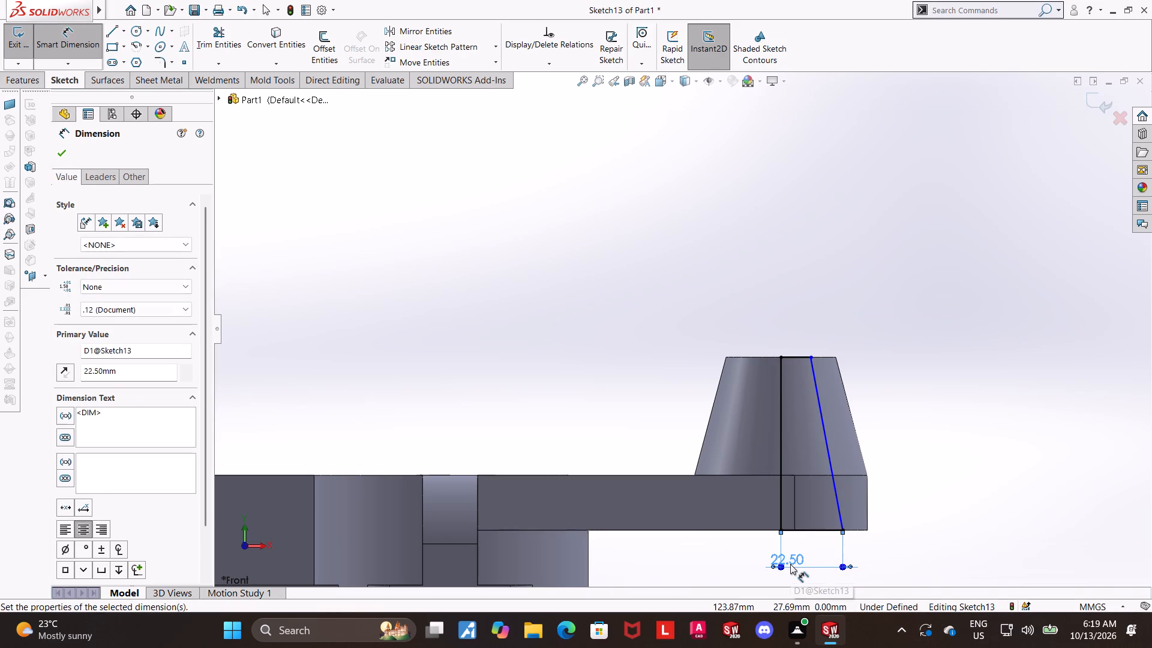
pyautogui.press('Escape')
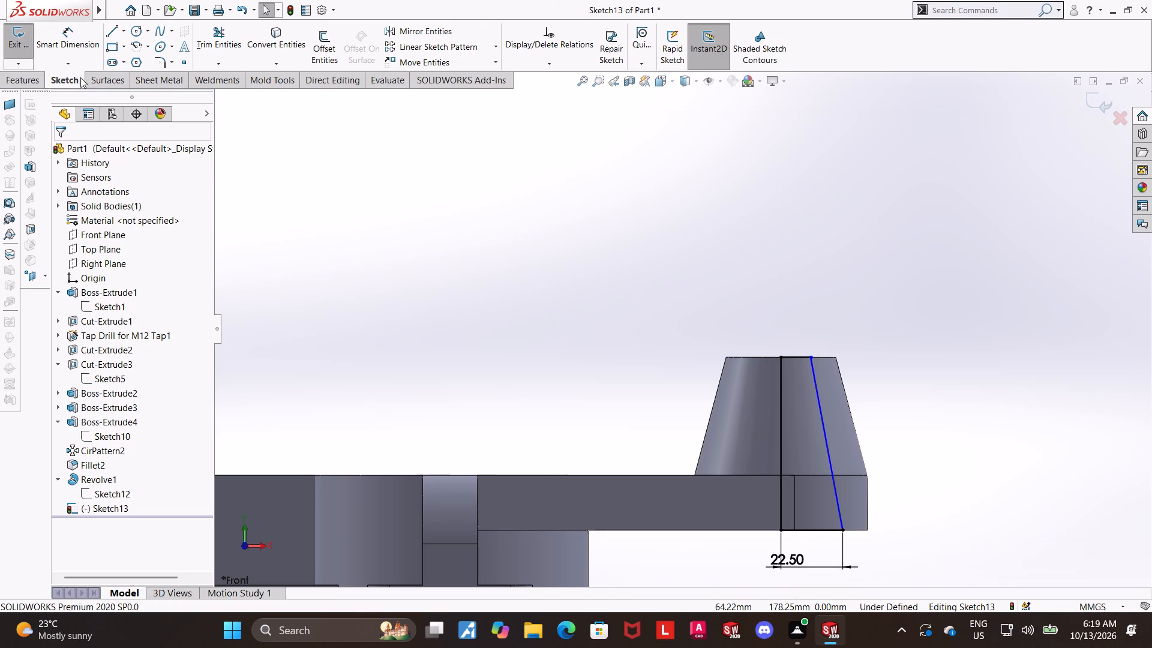
# Dimension the trapezoid's top edge to 25/2, which is 12.5 mm, and exit the sketch.
pyautogui.click(74, 53)
pyautogui.click(796, 355)
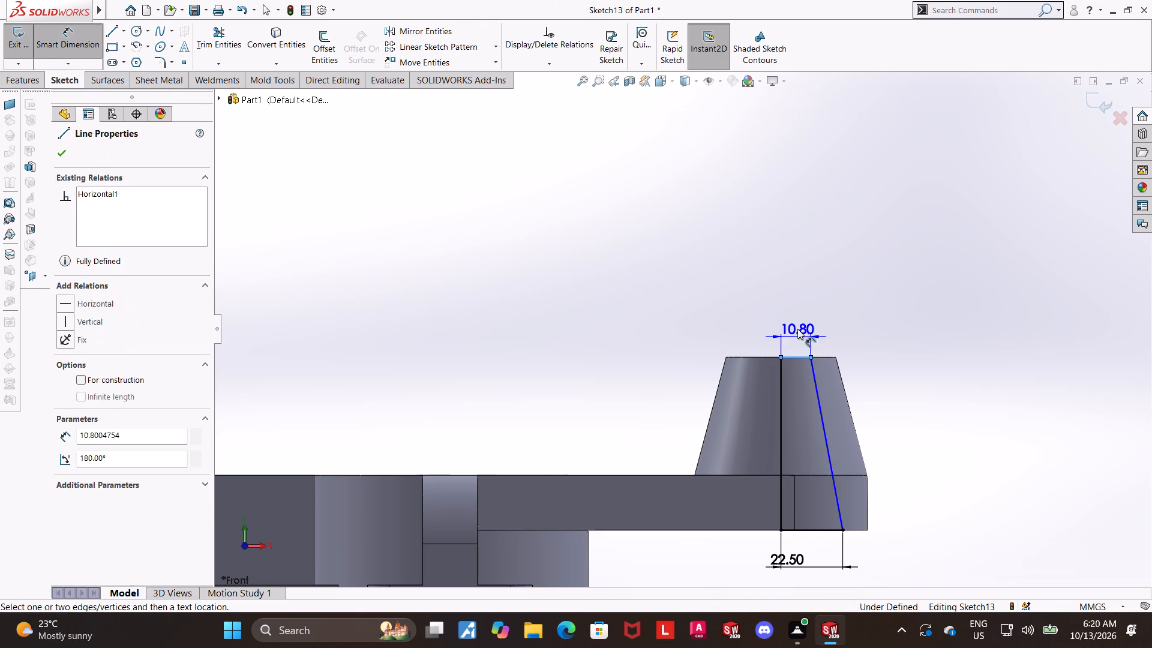
pyautogui.click(797, 325)
pyautogui.write('25/2')
pyautogui.press('Return')
pyautogui.press('Escape')
pyautogui.press('Escape')
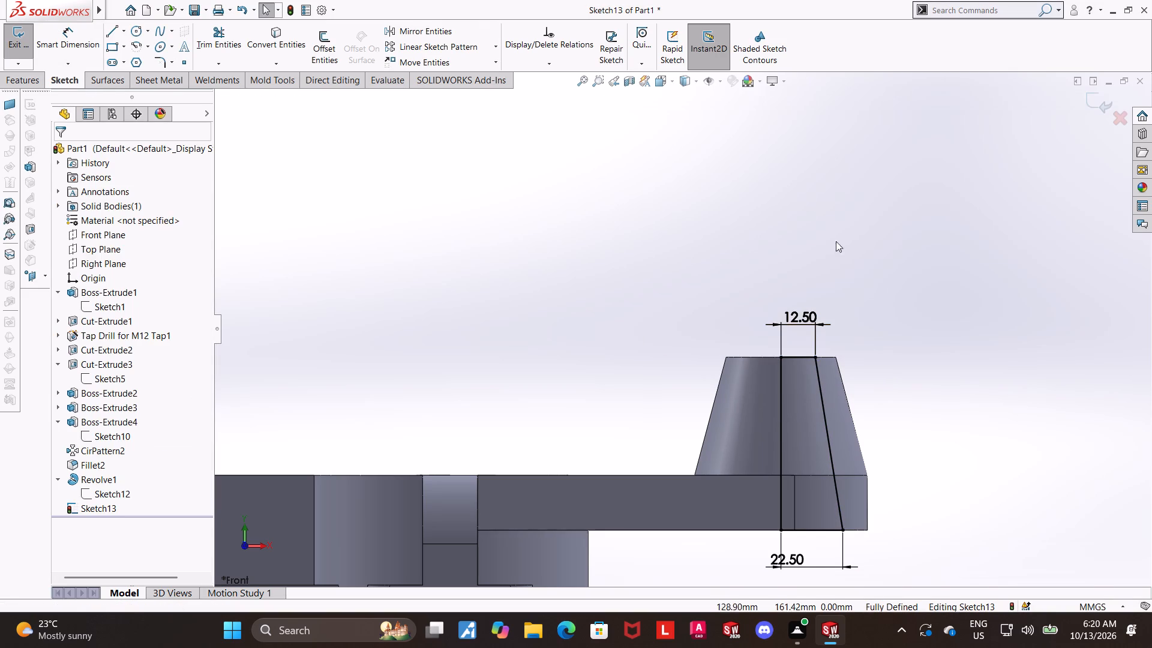
pyautogui.click(902, 325)
pyautogui.scroll(1, 904, 325)
pyautogui.click(1086, 101)
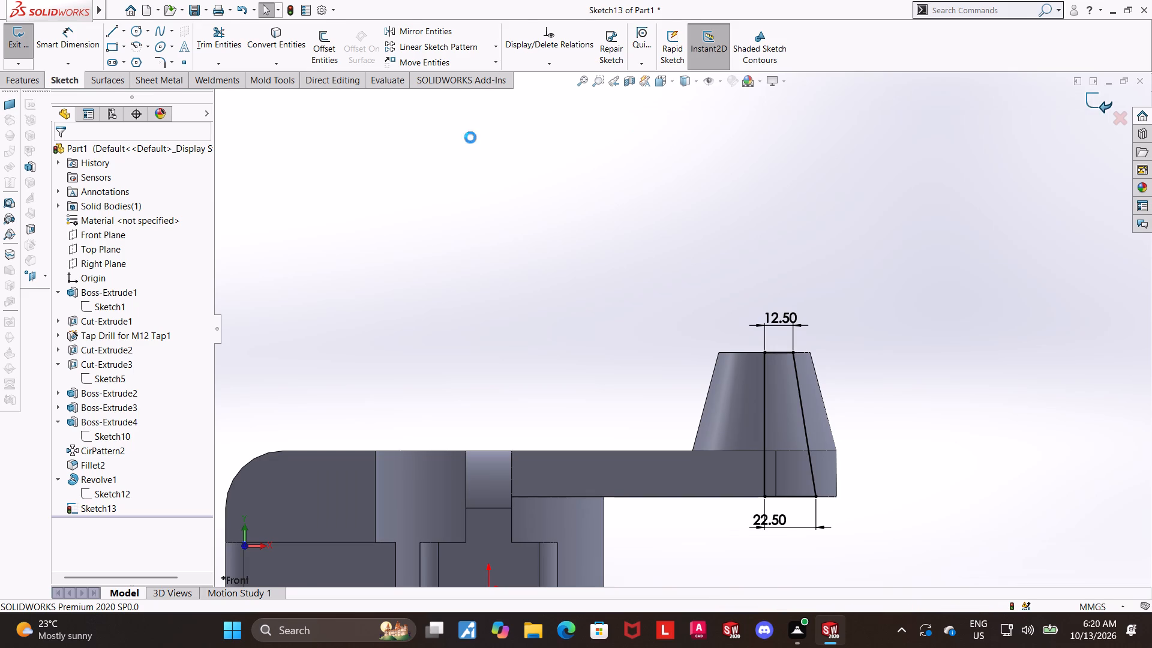
# Revolve-cut the trapezoid 360 degrees about its vertical inner line to hollow the boss through the arm.
pyautogui.click(302, 38)
pyautogui.moveTo(817, 323); pyautogui.dragTo(816, 375, button='middle')
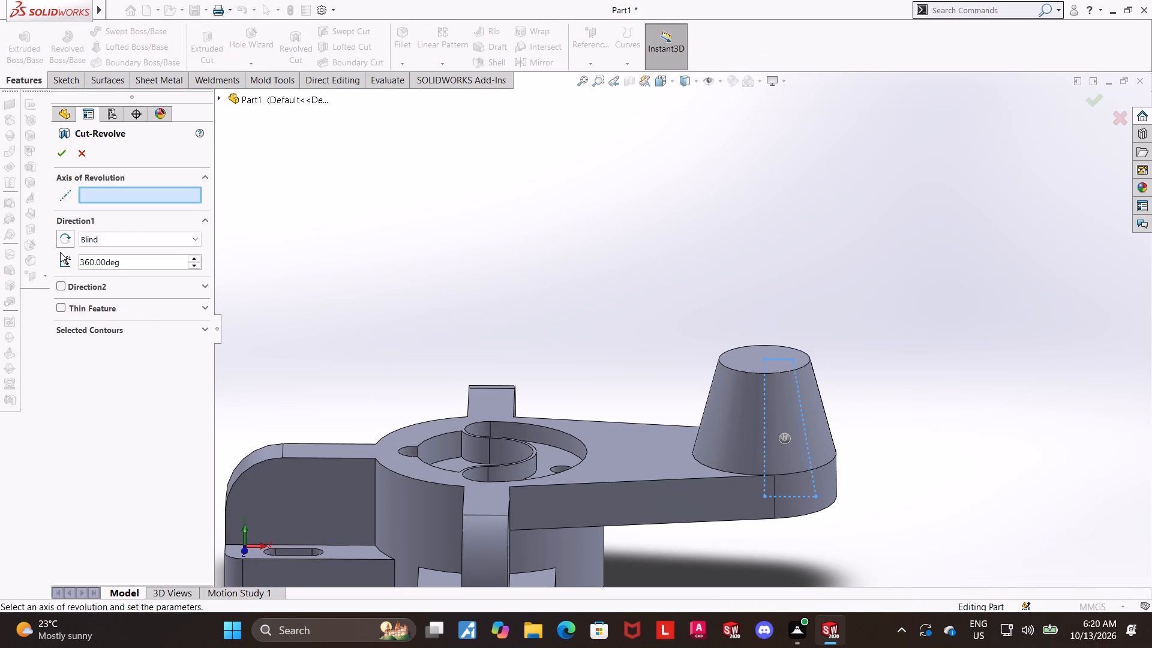
pyautogui.click(764, 428)
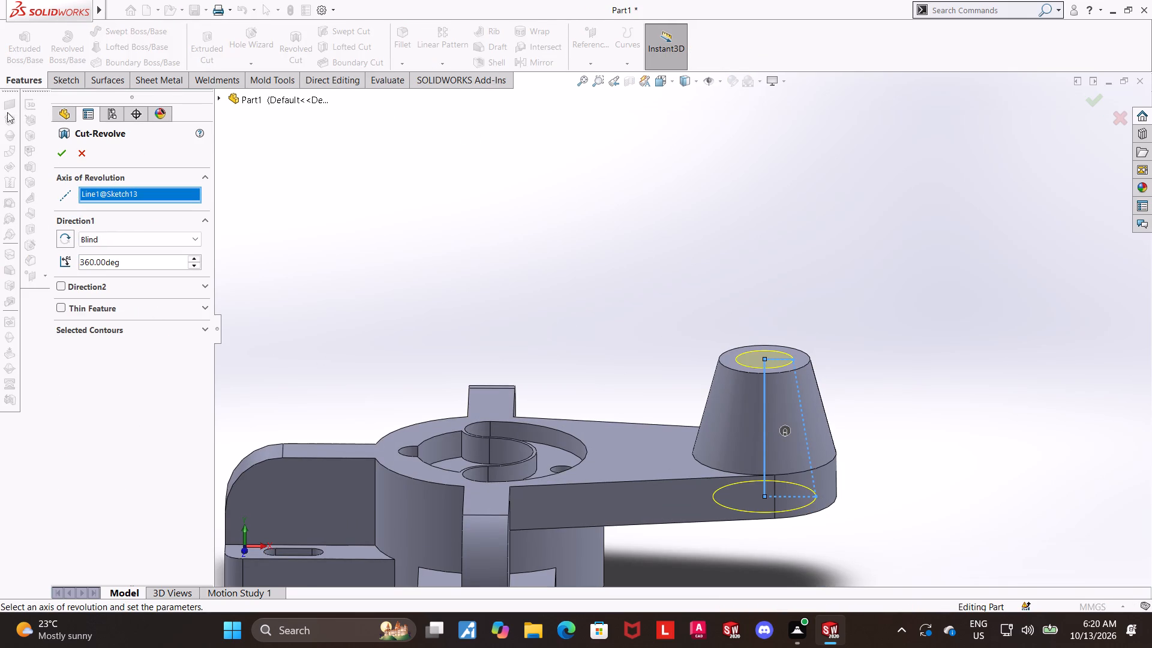
pyautogui.click(61, 149)
pyautogui.click(1003, 383)
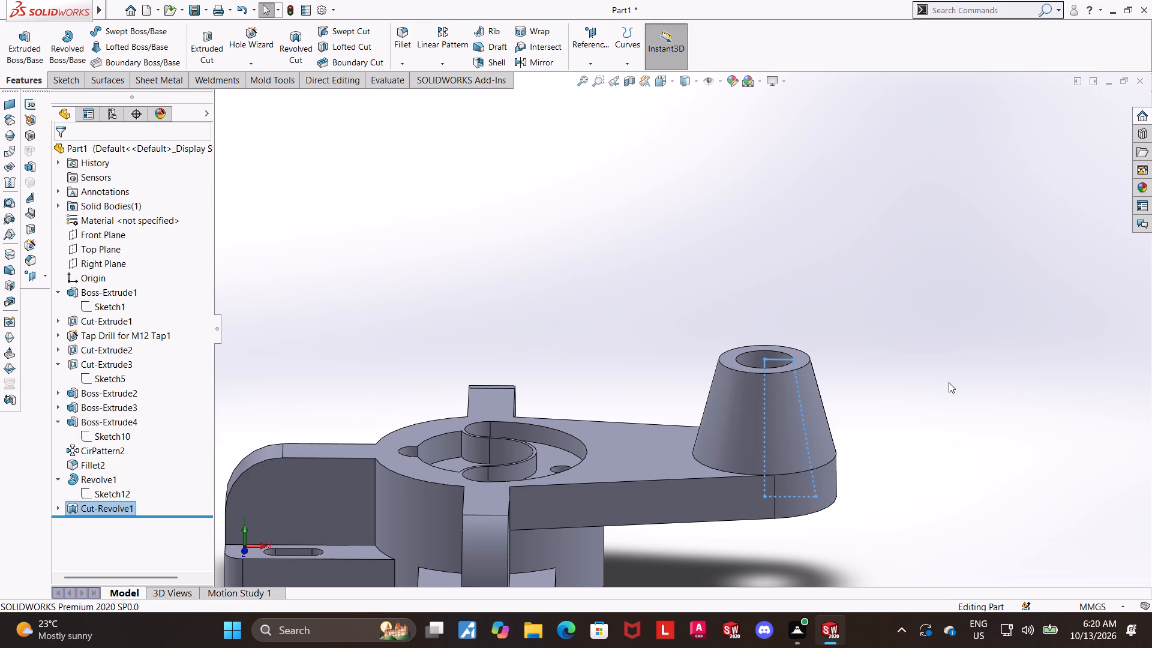
# Inspect the hollowed boss and expand the revolved cut in the feature tree to show its sketch.
pyautogui.scroll(1, 949, 382)
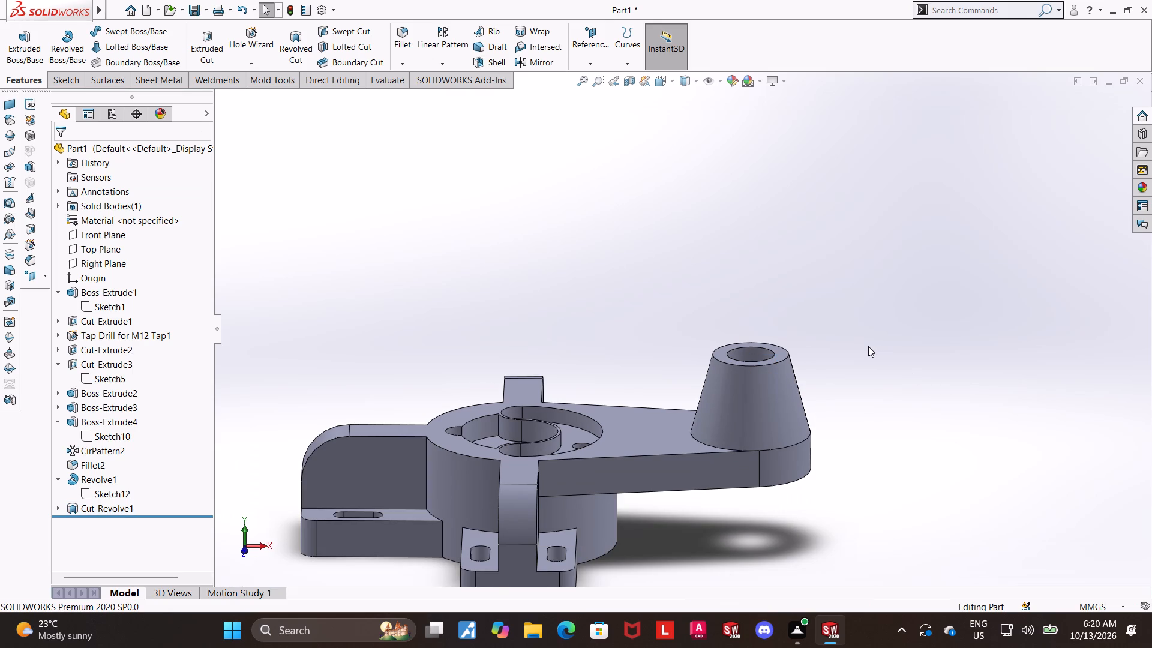
pyautogui.moveTo(868, 346); pyautogui.dragTo(869, 384, button='middle')
pyautogui.scroll(1, 827, 397)
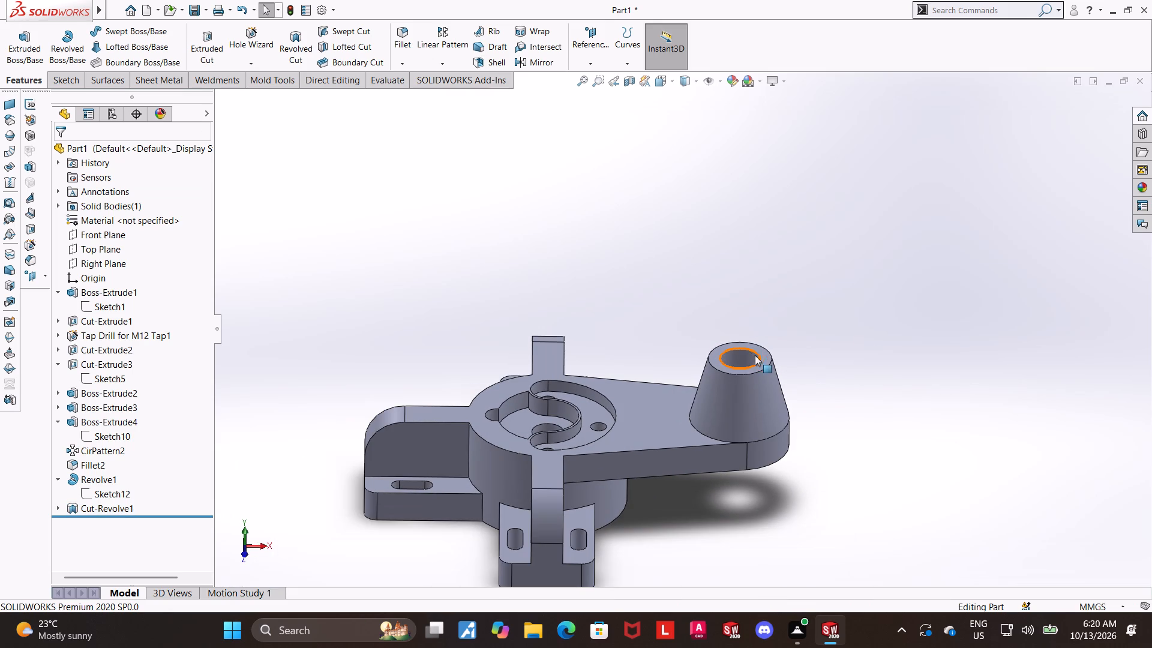
pyautogui.scroll(-1, 748, 354)
pyautogui.moveTo(782, 420); pyautogui.dragTo(781, 398, button='middle')
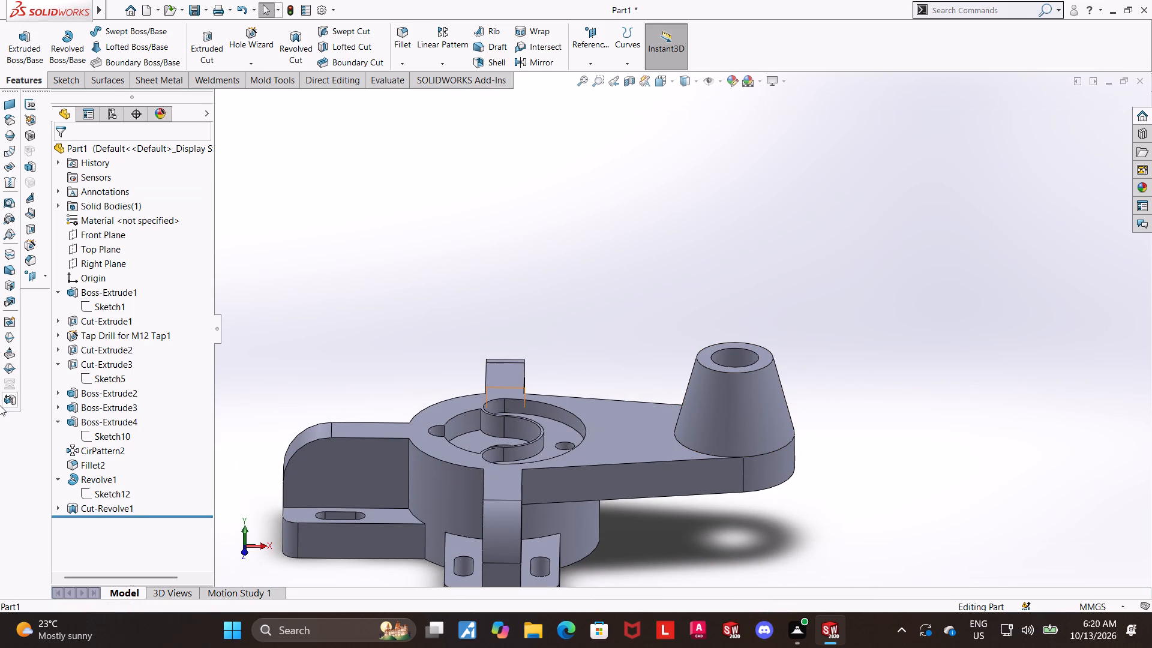
pyautogui.click(54, 505)
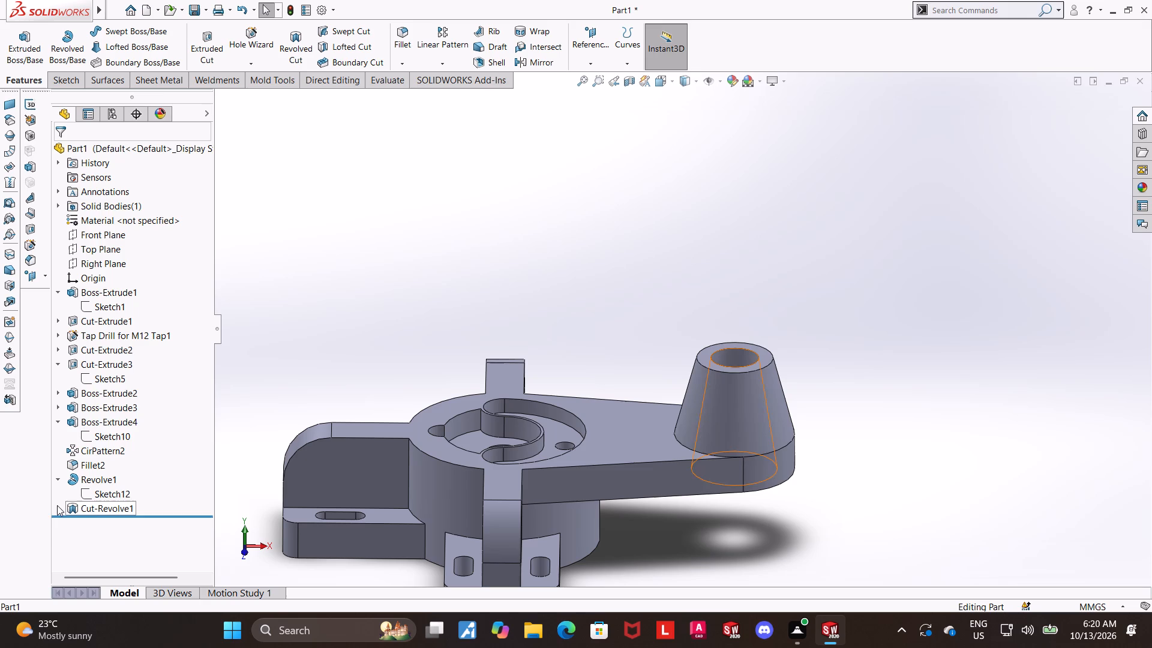
pyautogui.click(57, 505)
pyautogui.click(93, 515)
pyautogui.click(853, 451)
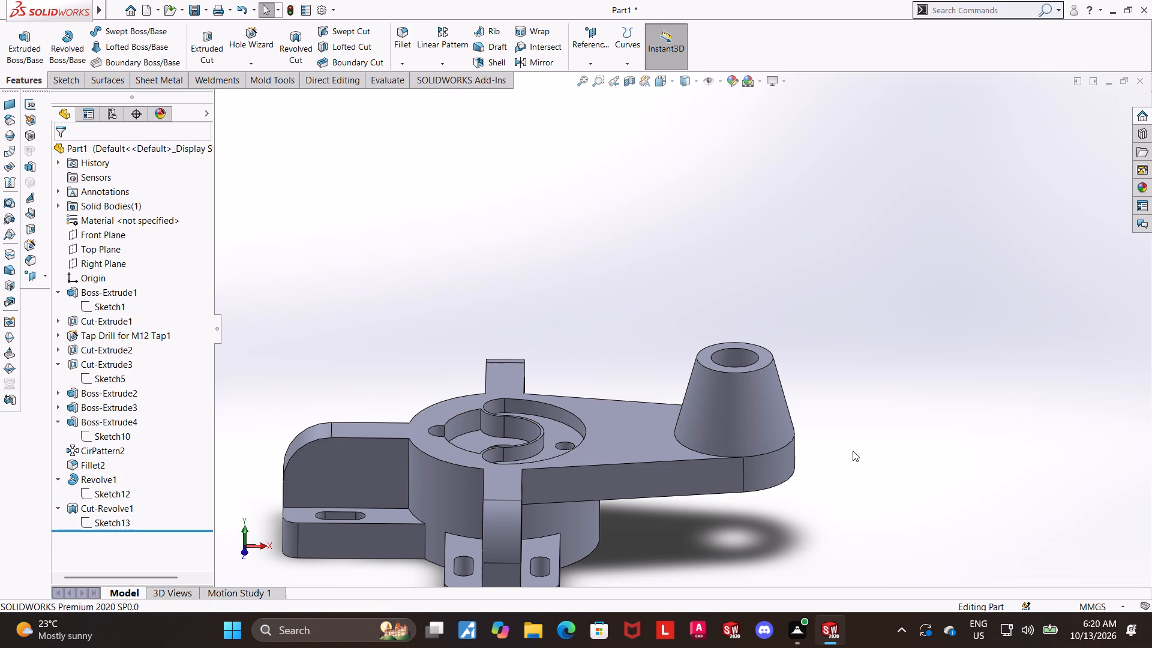
# Examine the whole part in the isometric view and from the corner view with the arm and boss at the back.
pyautogui.scroll(1, 848, 451)
pyautogui.scroll(-2, 757, 434)
pyautogui.moveTo(756, 445); pyautogui.dragTo(788, 475, button='middle')
pyautogui.scroll(1, 784, 474)
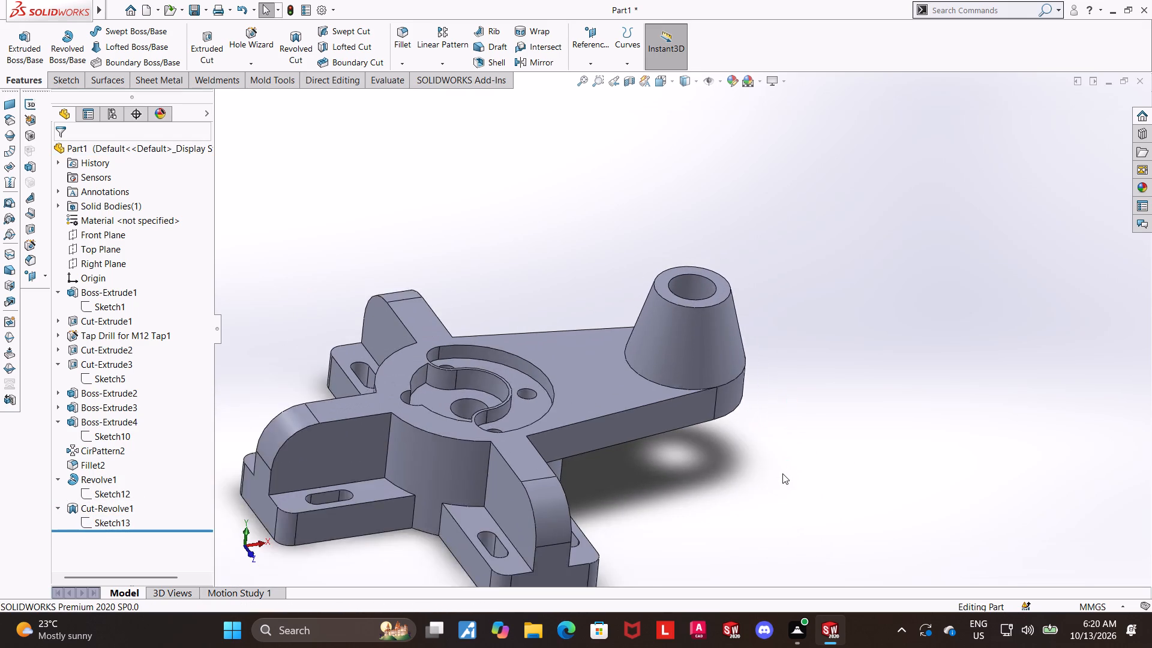
pyautogui.scroll(1, 782, 473)
pyautogui.scroll(-2, 740, 370)
pyautogui.scroll(2, 748, 374)
pyautogui.moveTo(737, 373); pyautogui.dragTo(727, 372, button='middle')
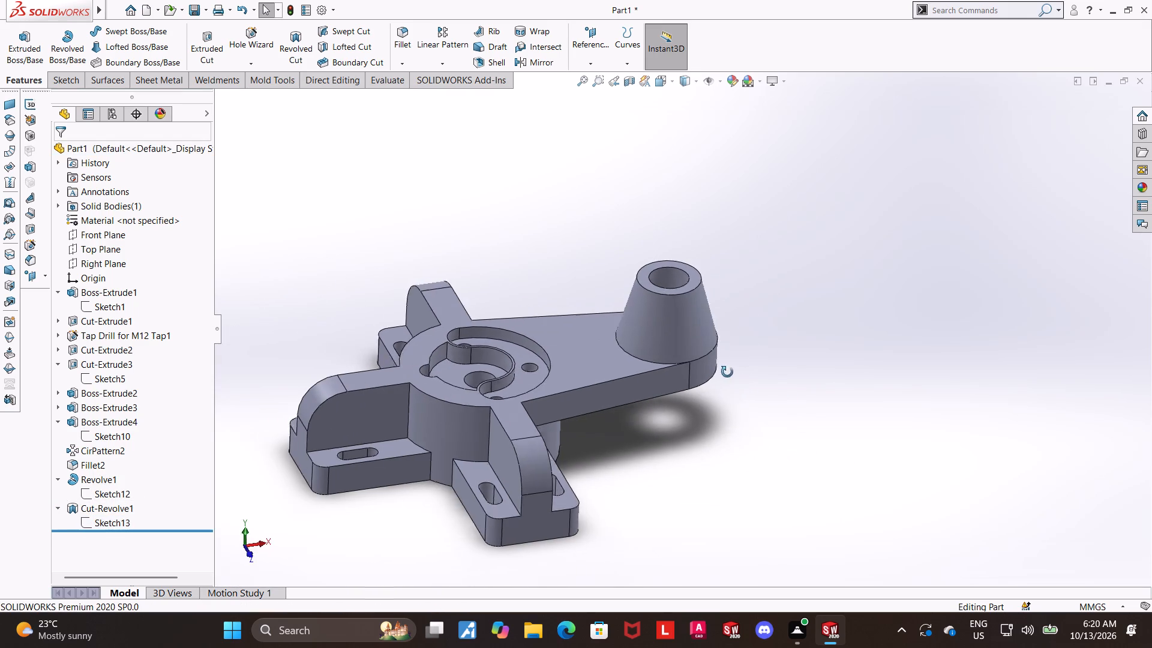
pyautogui.moveTo(727, 372); pyautogui.dragTo(722, 398, button='middle')
pyautogui.hotkey('ctrl', '7')
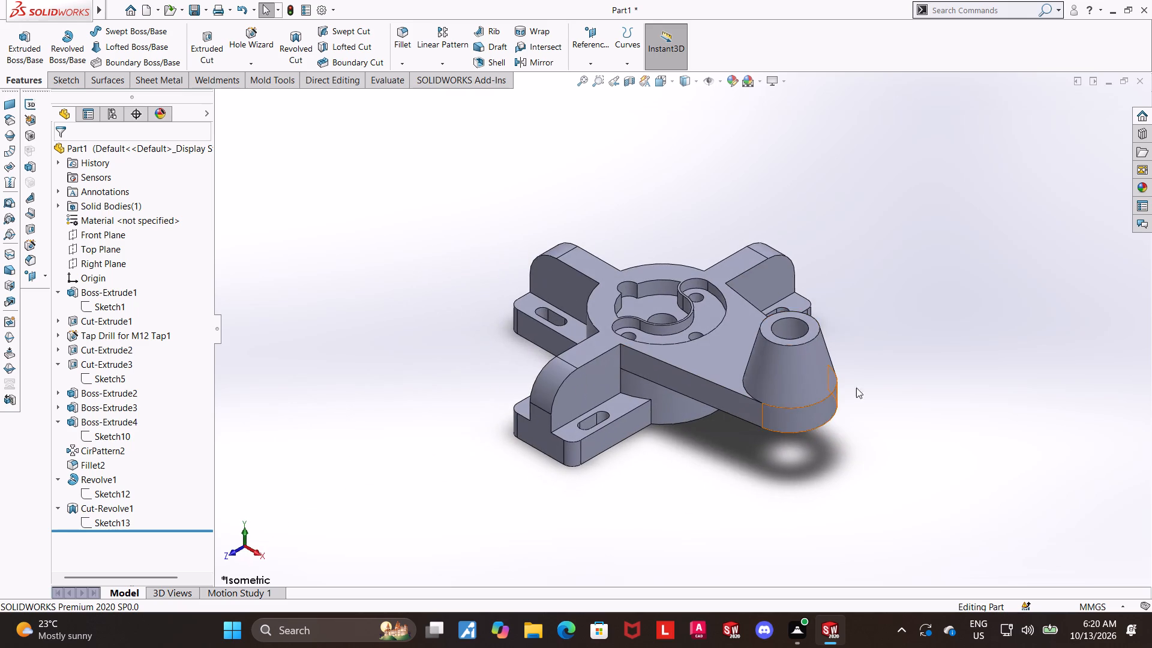
pyautogui.scroll(3, 871, 375)
pyautogui.moveTo(799, 406); pyautogui.dragTo(908, 387, button='middle')
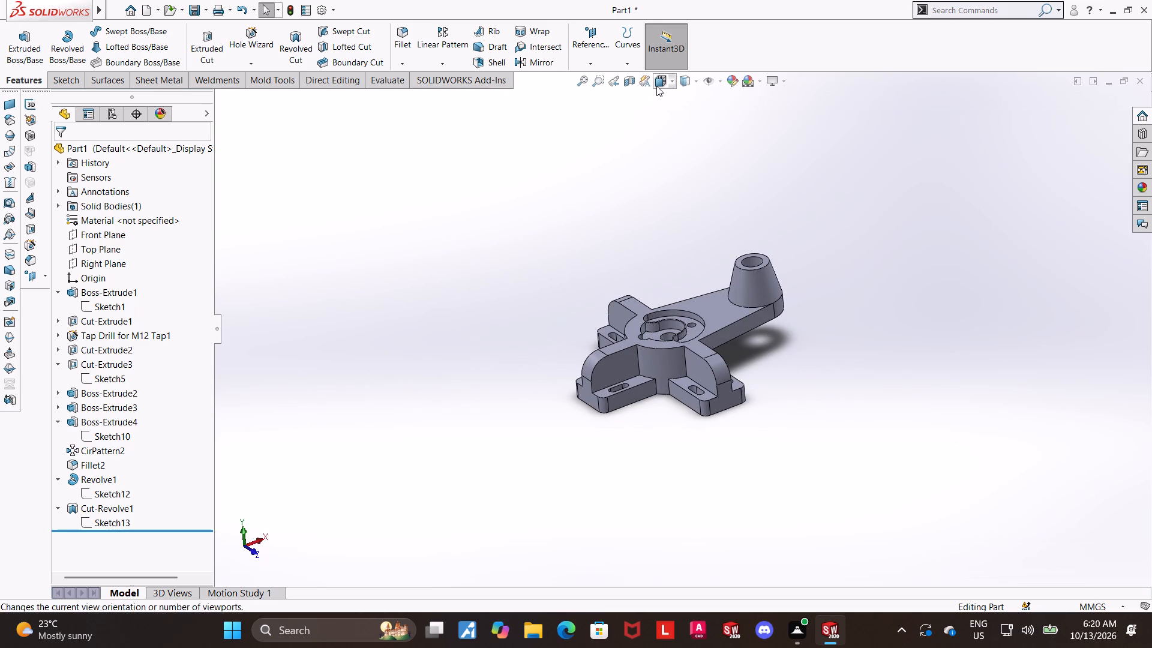
pyautogui.click(656, 86)
pyautogui.click(508, 383)
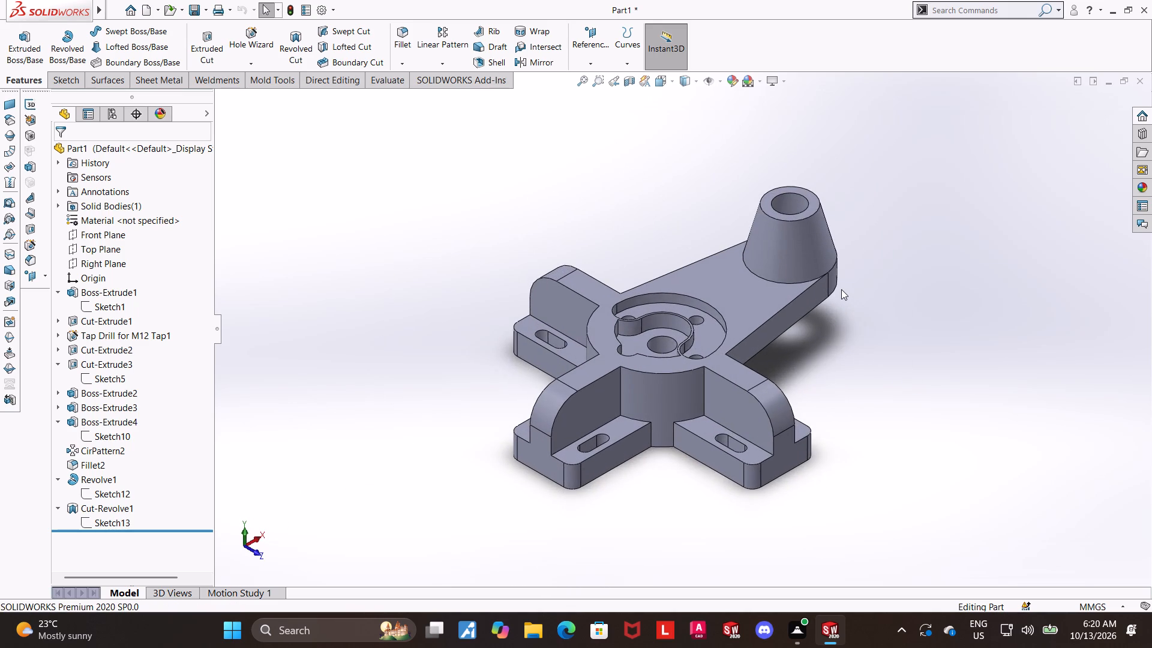
# Examine the tapered boss, the arm's top face and the central pocket up close and from a distance.
pyautogui.scroll(-1, 841, 289)
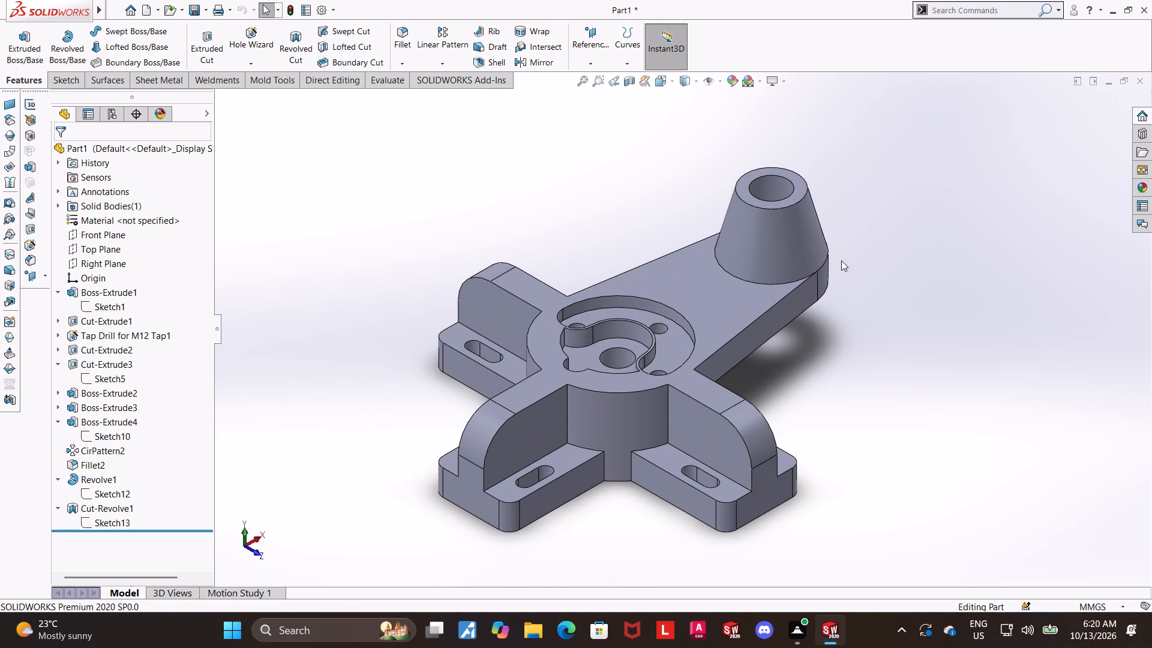
pyautogui.scroll(1, 840, 251)
pyautogui.scroll(-1, 790, 188)
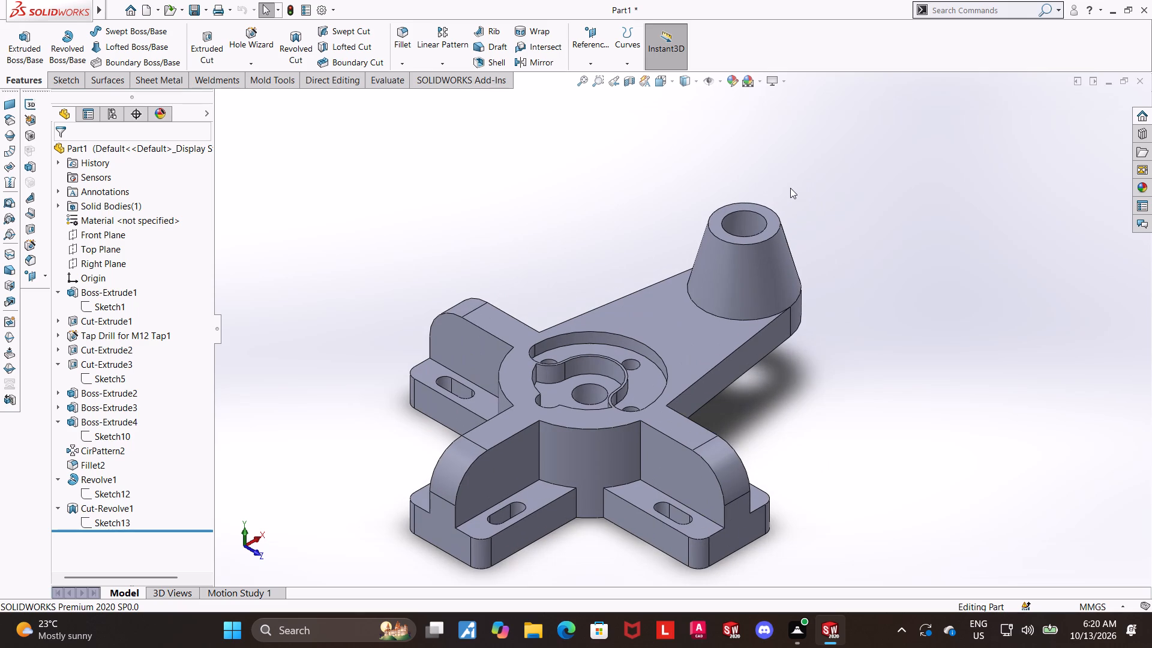
pyautogui.scroll(2, 784, 190)
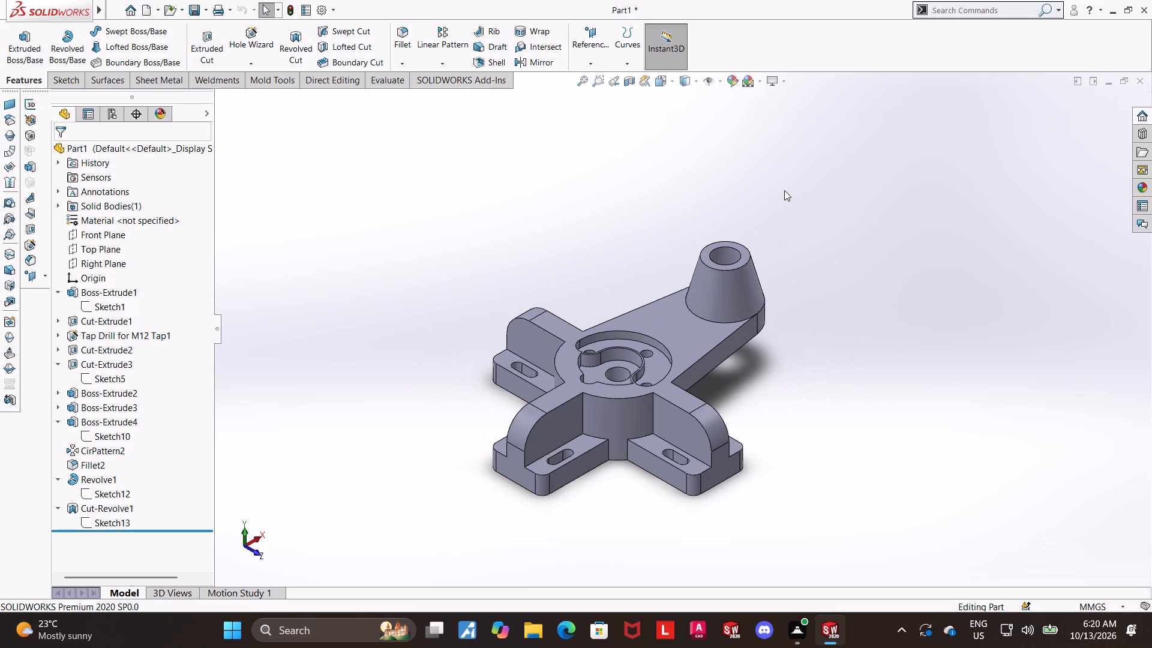
pyautogui.scroll(-2, 784, 190)
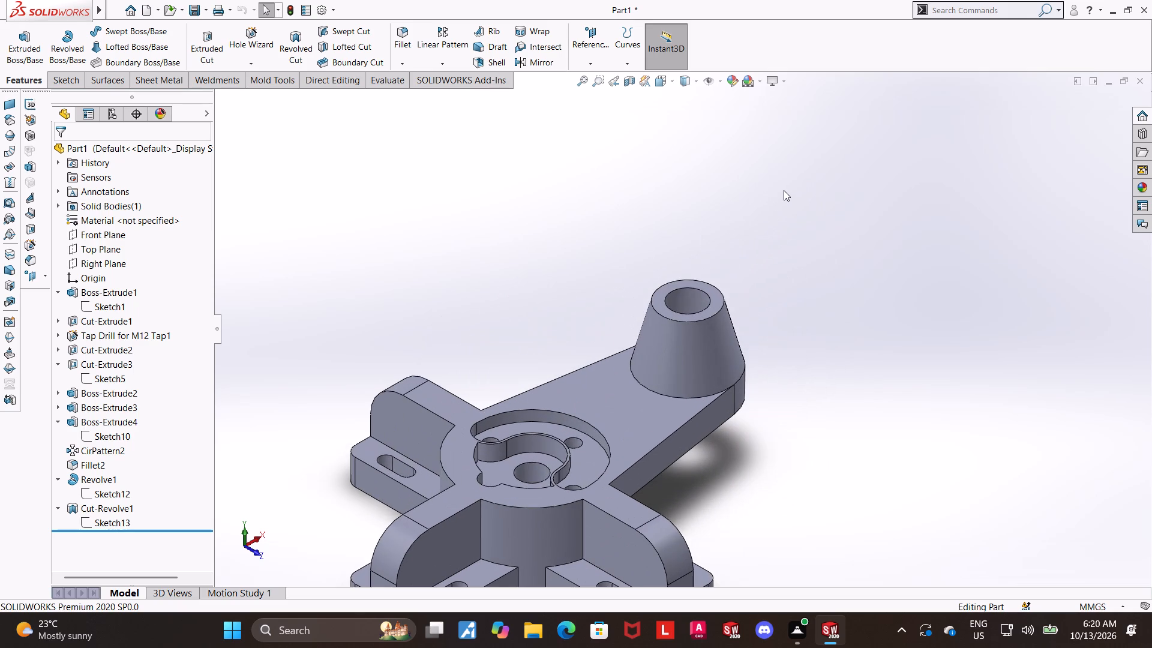
pyautogui.scroll(1, 714, 232)
pyautogui.scroll(2, 679, 355)
pyautogui.scroll(-2, 677, 385)
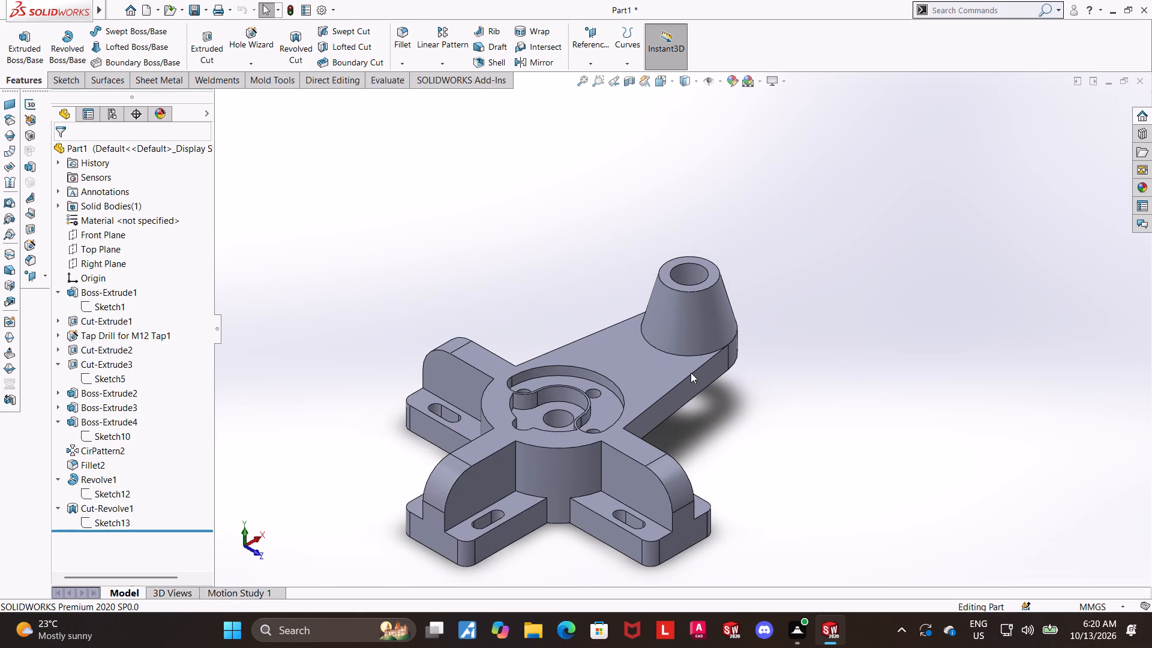
pyautogui.scroll(-2, 679, 337)
pyautogui.scroll(-3, 594, 340)
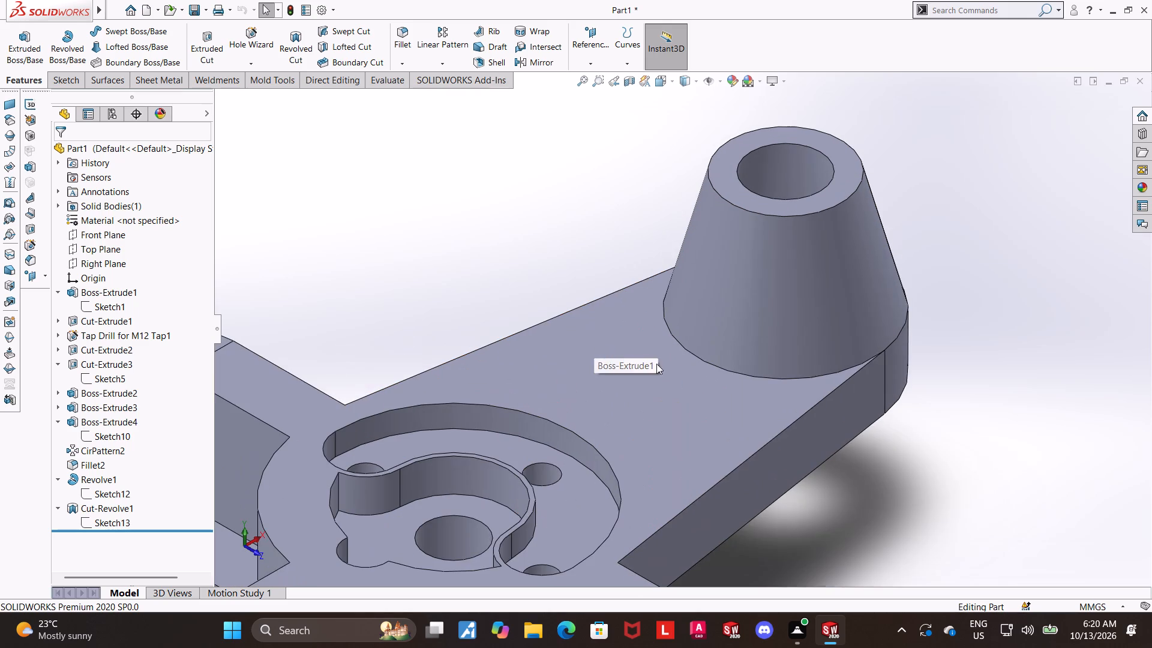
pyautogui.click(665, 382)
pyautogui.scroll(4, 797, 395)
pyautogui.click(853, 423)
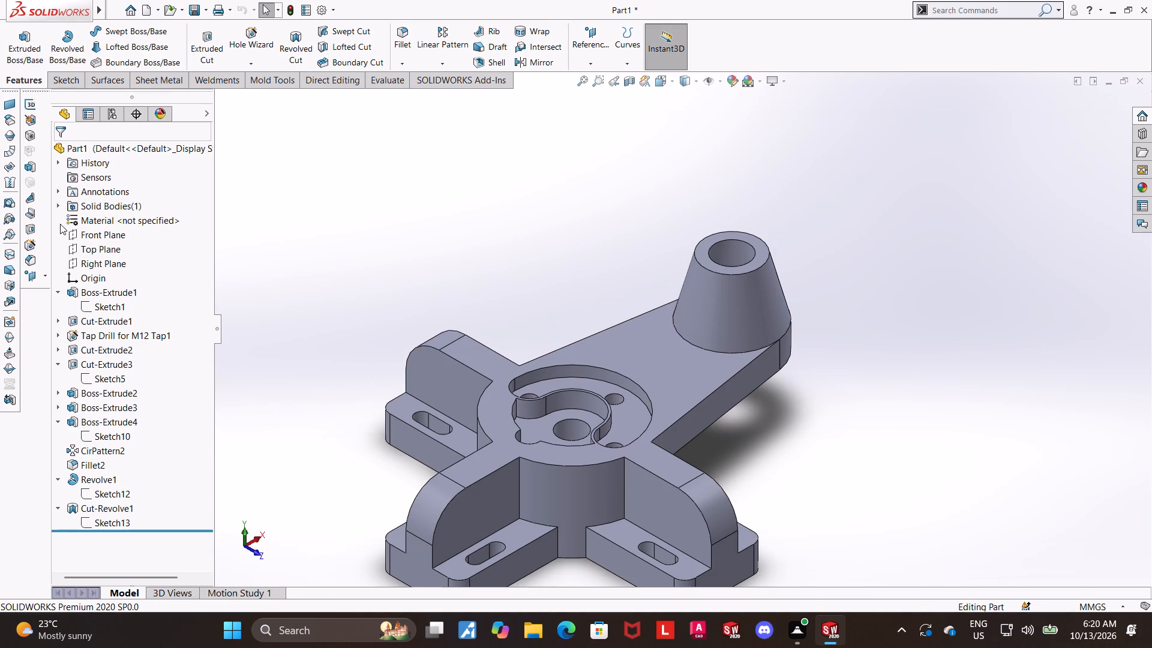
# On the Front Plane, sketch a sloped line about 82 mm long from the boss's top corner nearest the cylinder down to the arm's top edge.
pyautogui.click(85, 242)
pyautogui.click(76, 235)
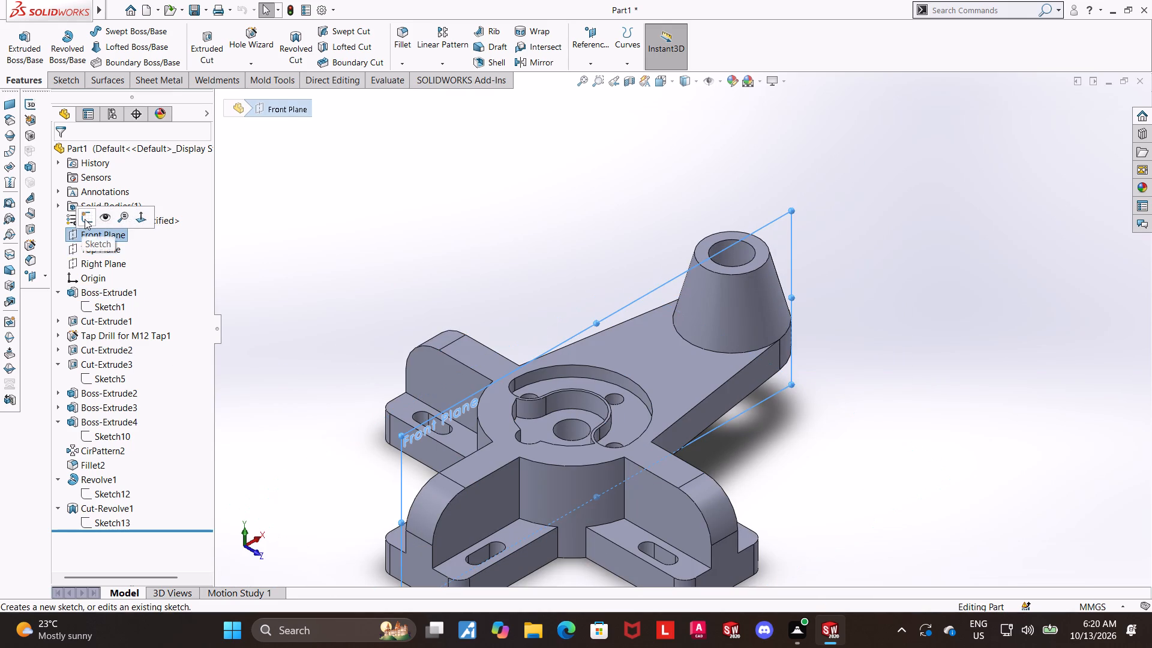
pyautogui.click(85, 219)
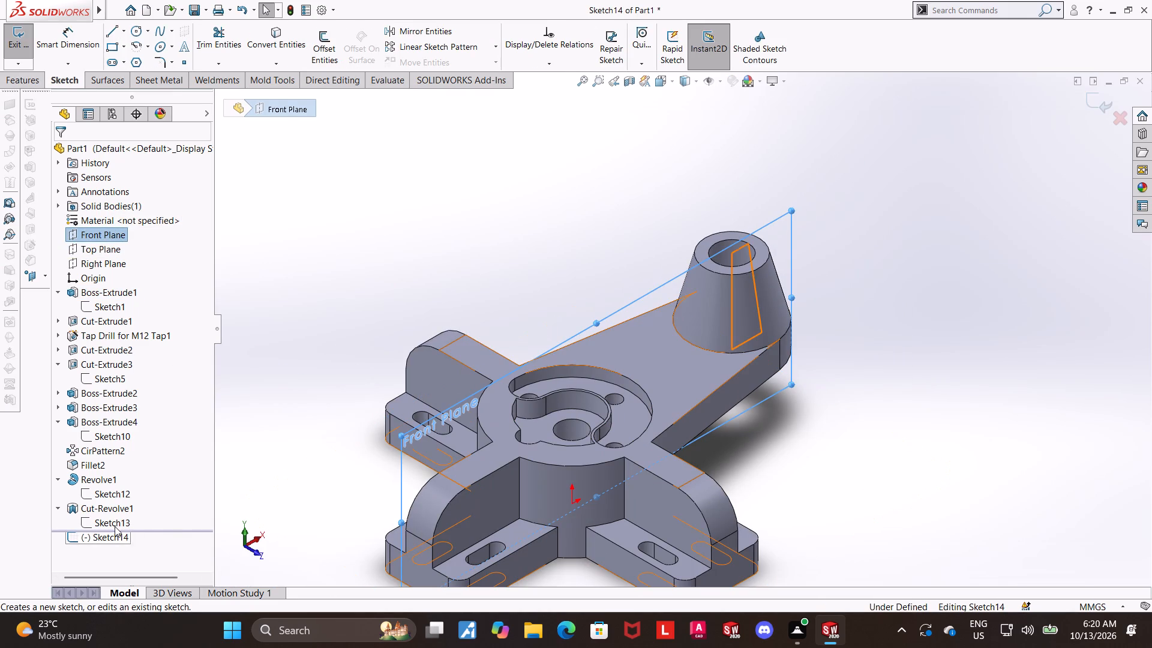
pyautogui.click(115, 536)
pyautogui.click(140, 520)
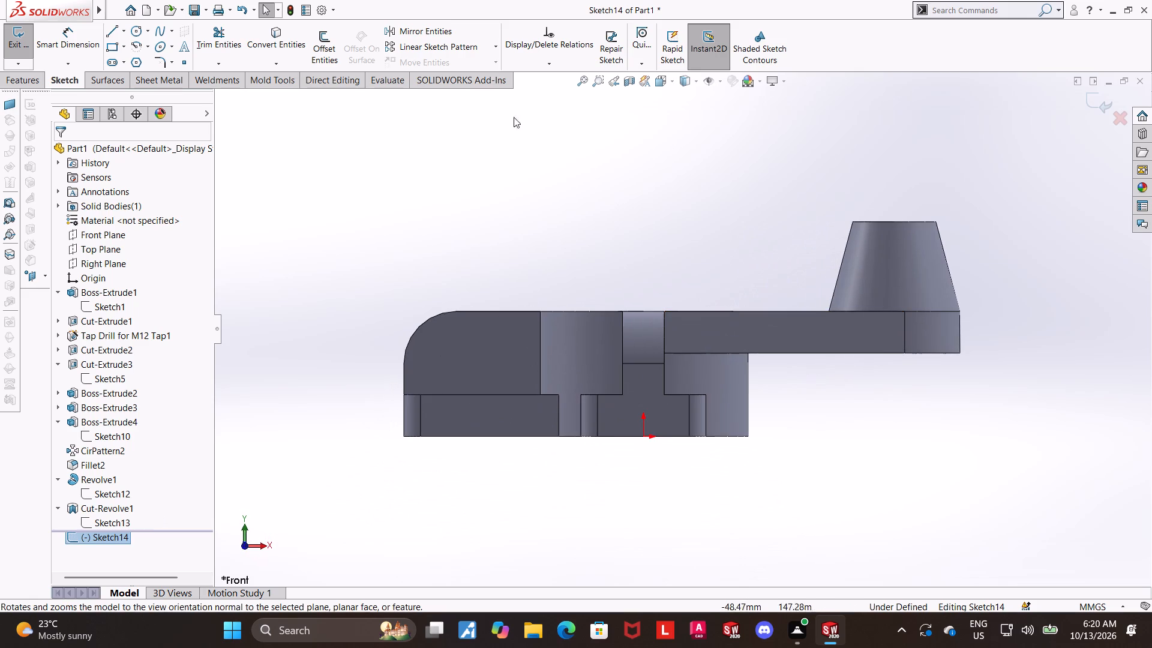
pyautogui.click(116, 35)
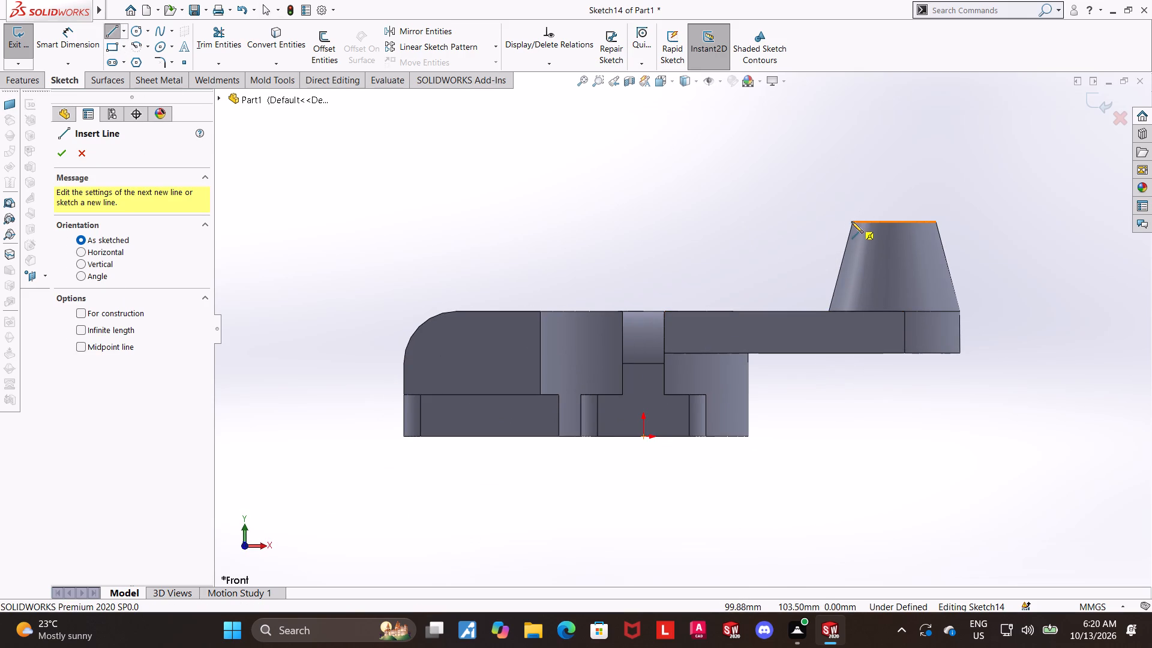
pyautogui.scroll(3, 862, 218)
pyautogui.scroll(-3, 763, 238)
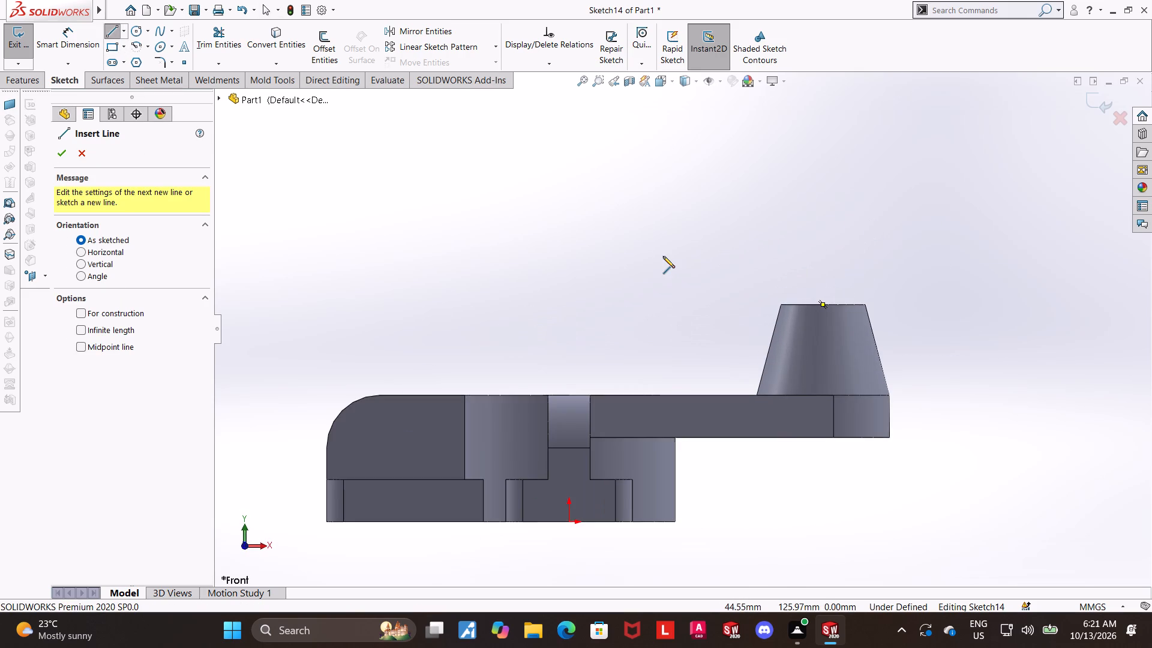
pyautogui.scroll(-2, 663, 256)
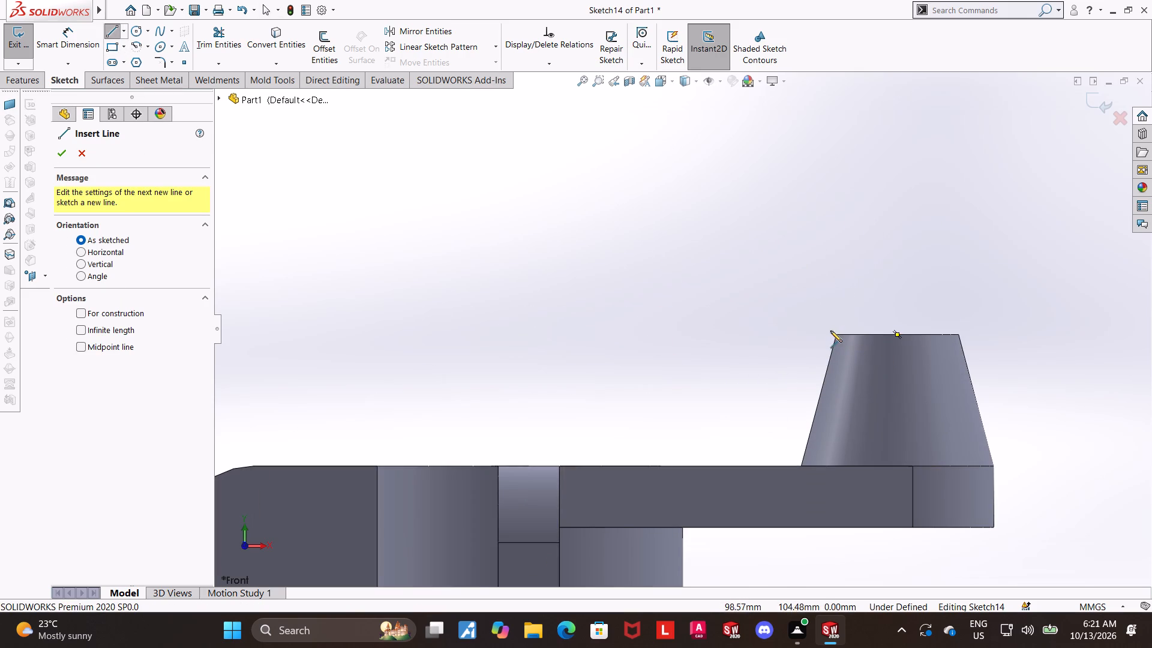
pyautogui.click(835, 335)
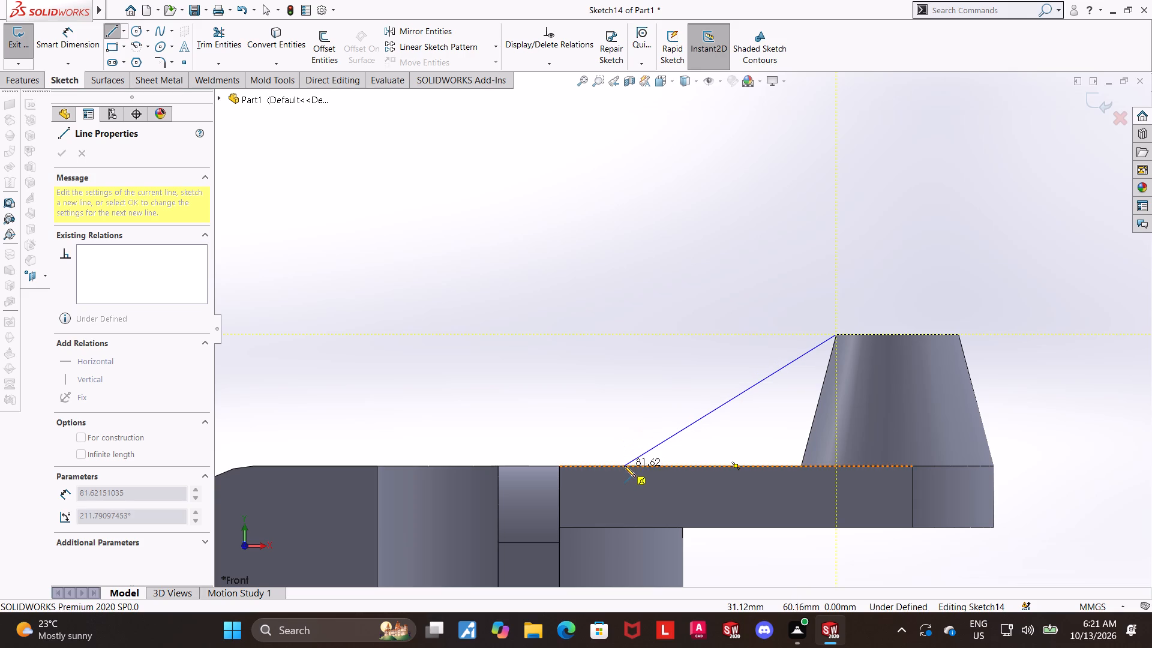
pyautogui.click(624, 468)
pyautogui.press('Escape')
pyautogui.press('Escape')
pyautogui.press('Escape')
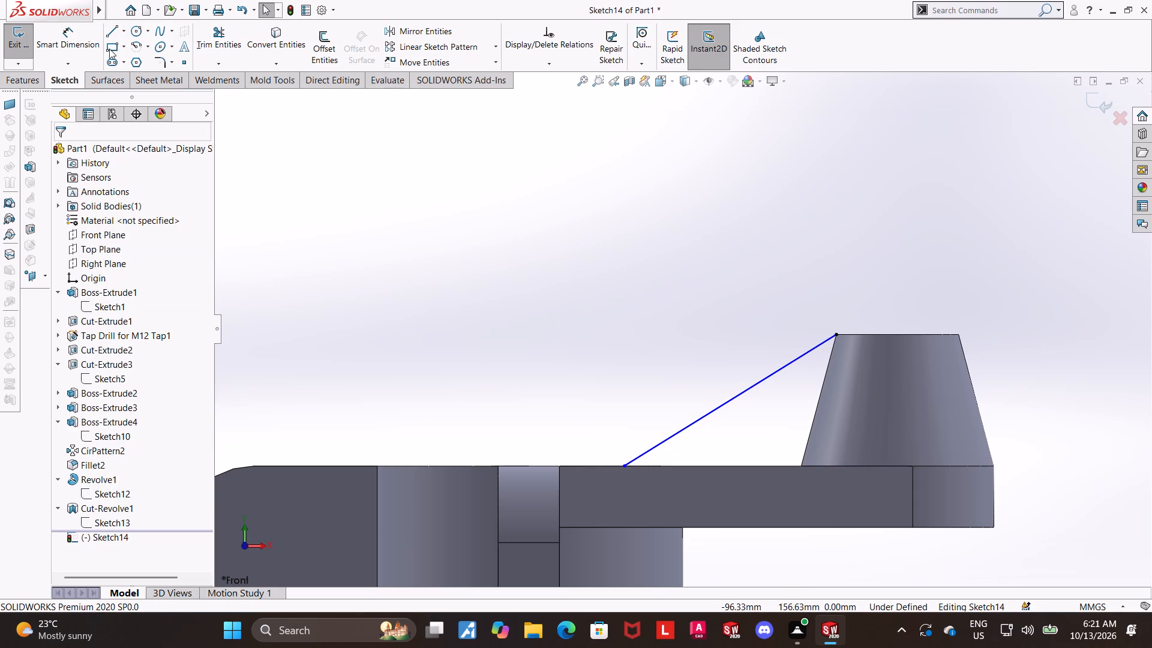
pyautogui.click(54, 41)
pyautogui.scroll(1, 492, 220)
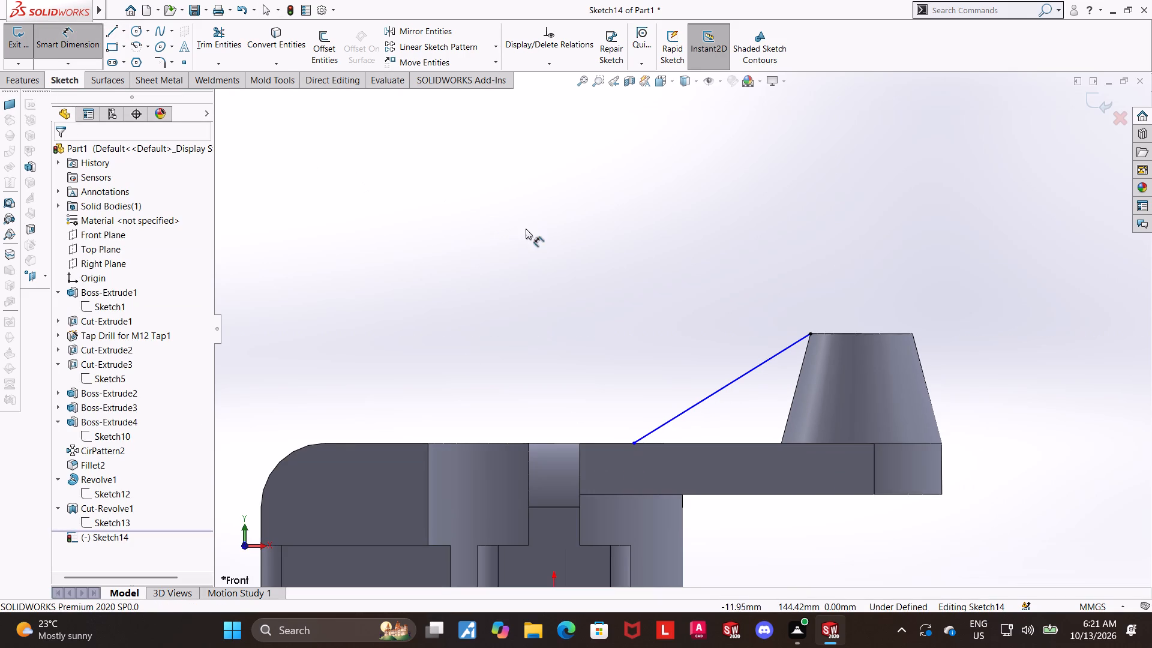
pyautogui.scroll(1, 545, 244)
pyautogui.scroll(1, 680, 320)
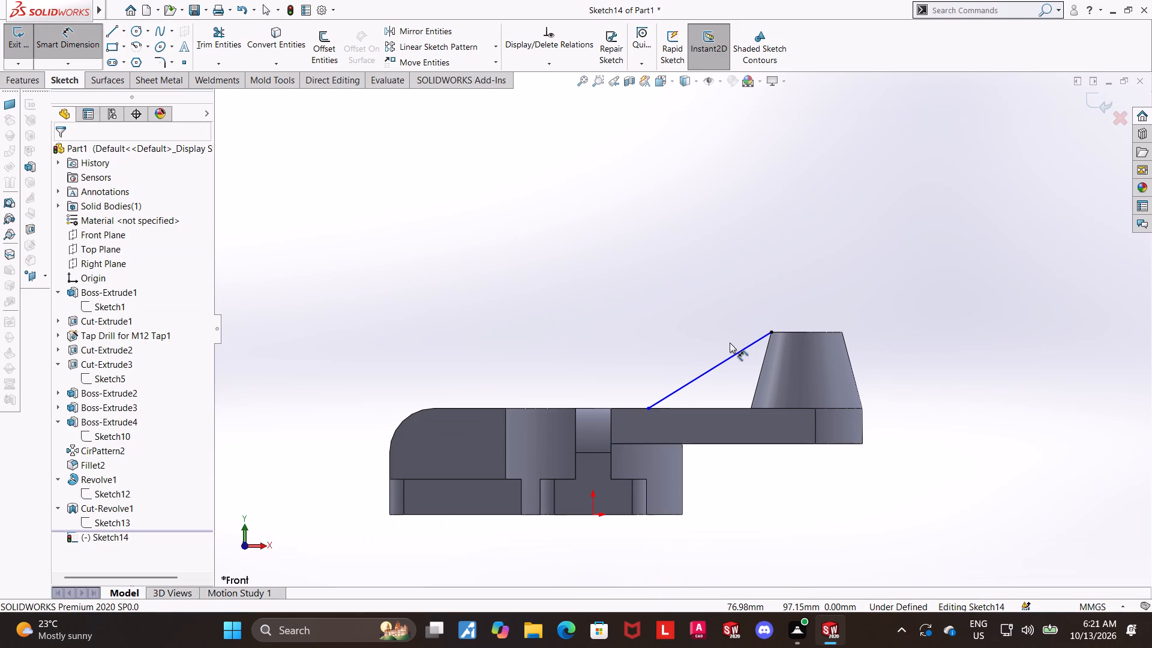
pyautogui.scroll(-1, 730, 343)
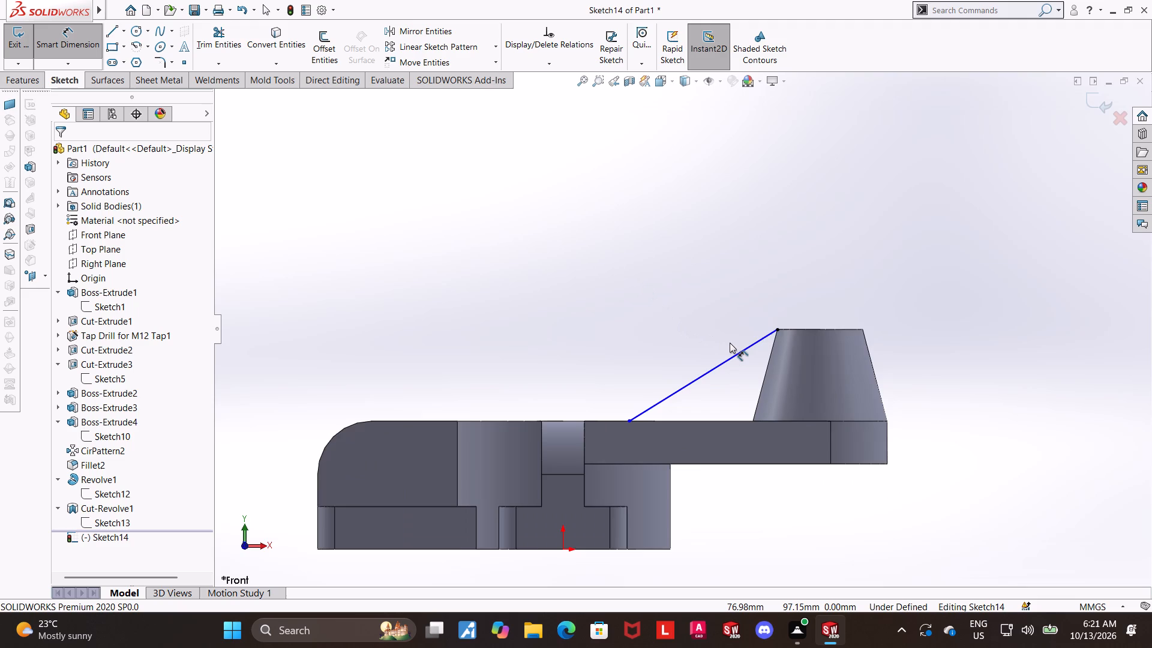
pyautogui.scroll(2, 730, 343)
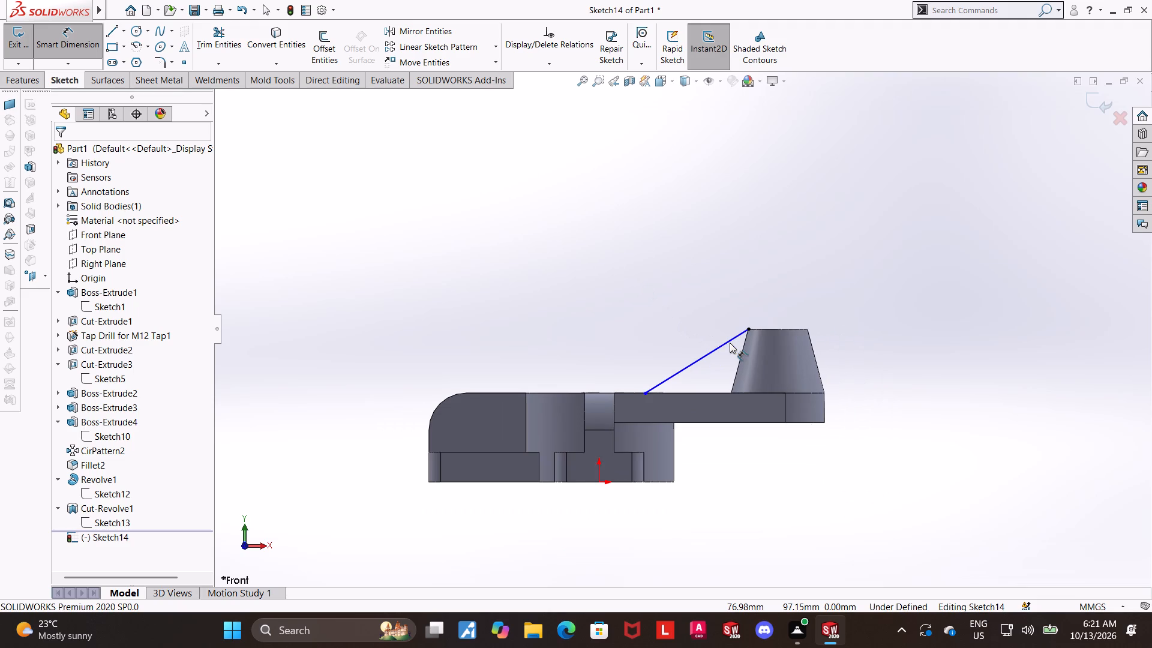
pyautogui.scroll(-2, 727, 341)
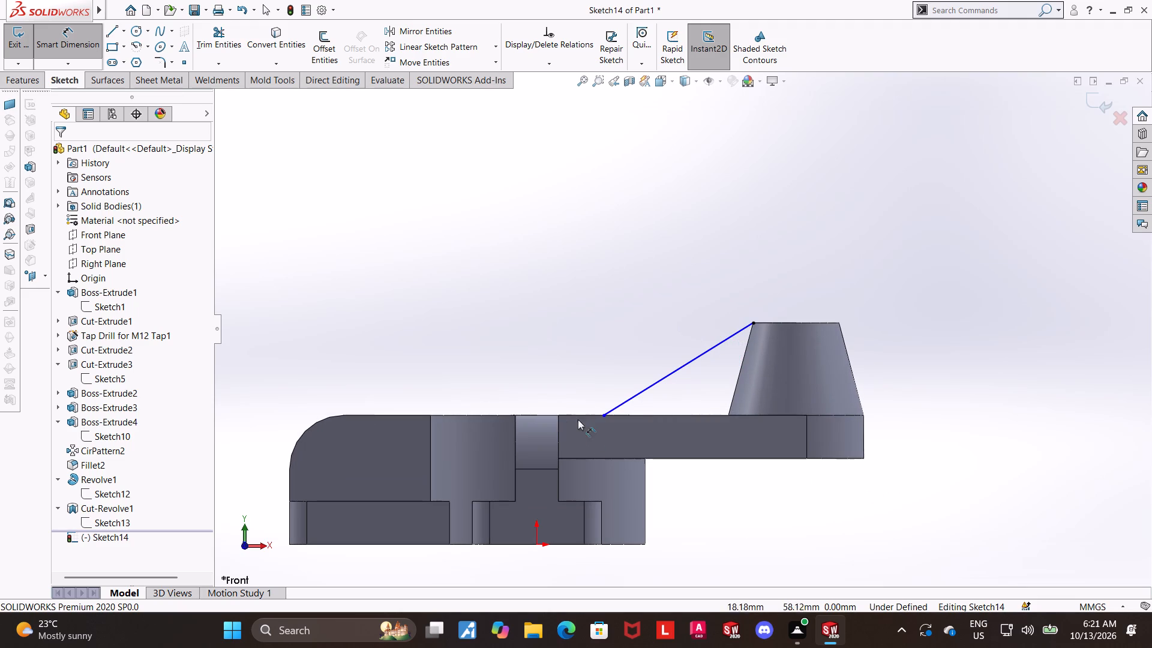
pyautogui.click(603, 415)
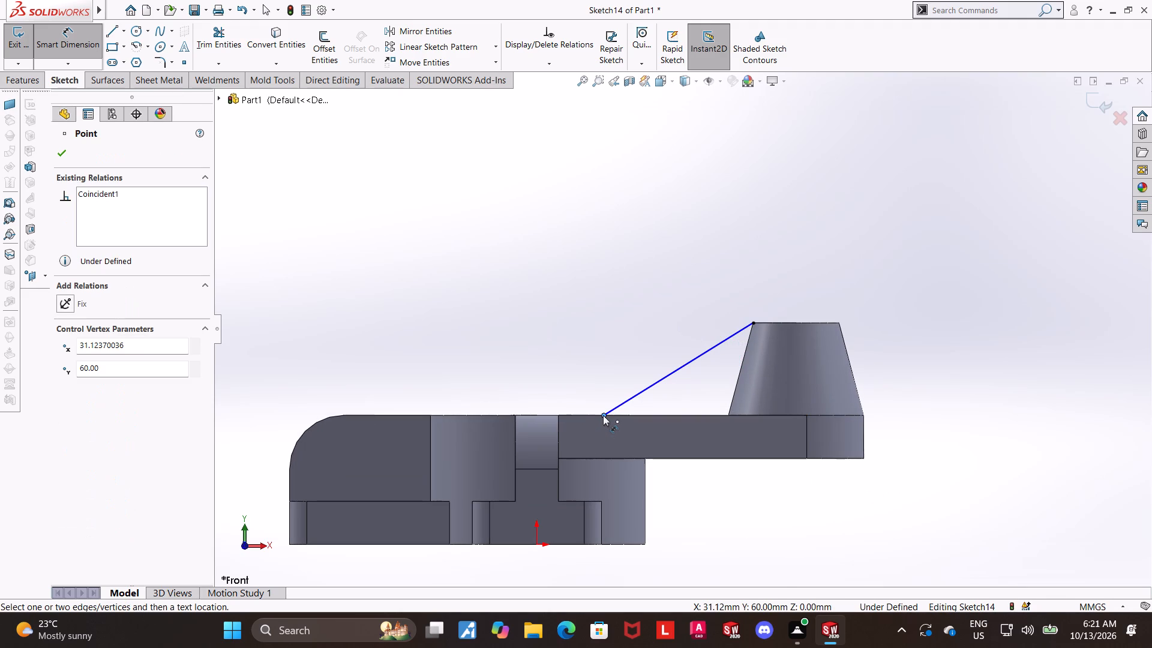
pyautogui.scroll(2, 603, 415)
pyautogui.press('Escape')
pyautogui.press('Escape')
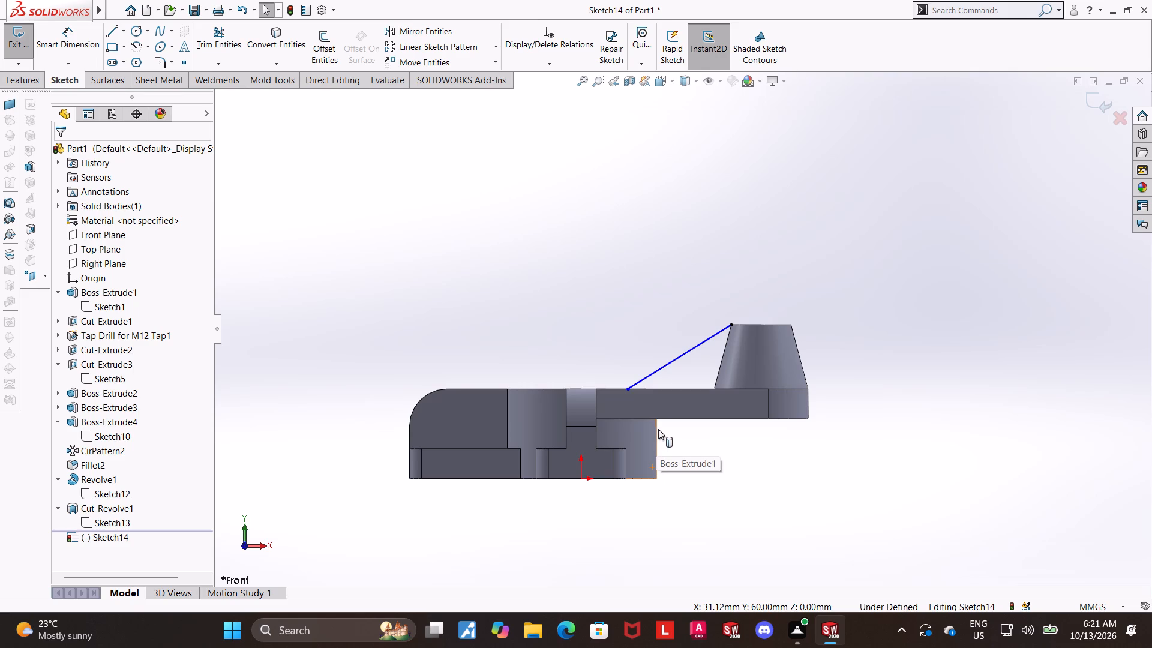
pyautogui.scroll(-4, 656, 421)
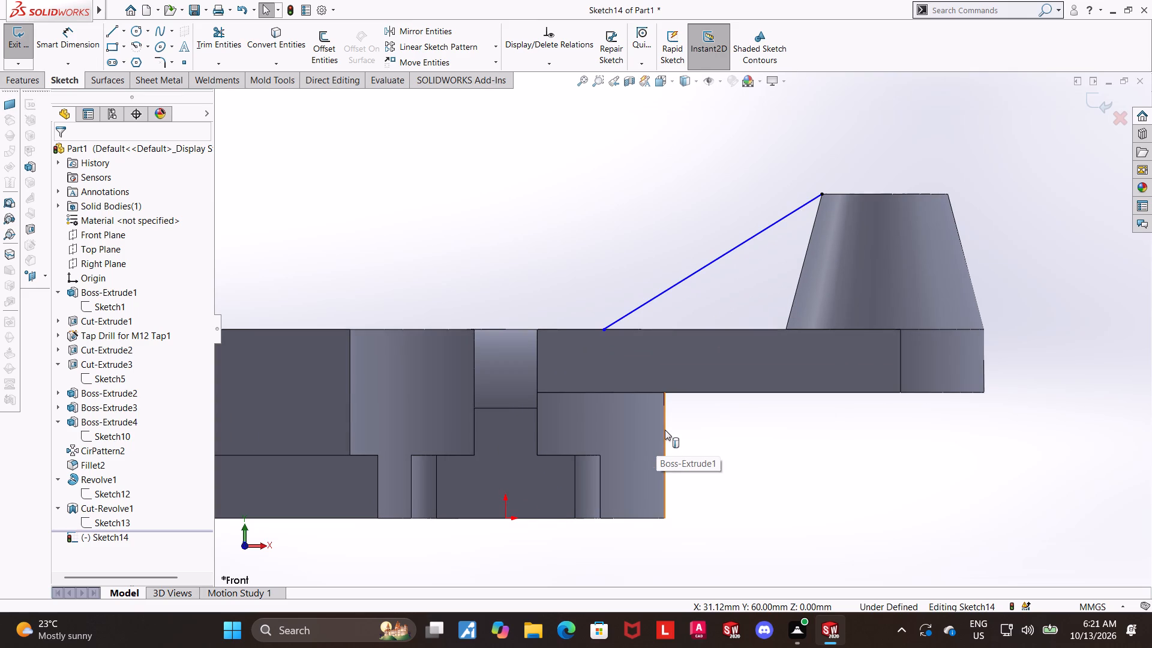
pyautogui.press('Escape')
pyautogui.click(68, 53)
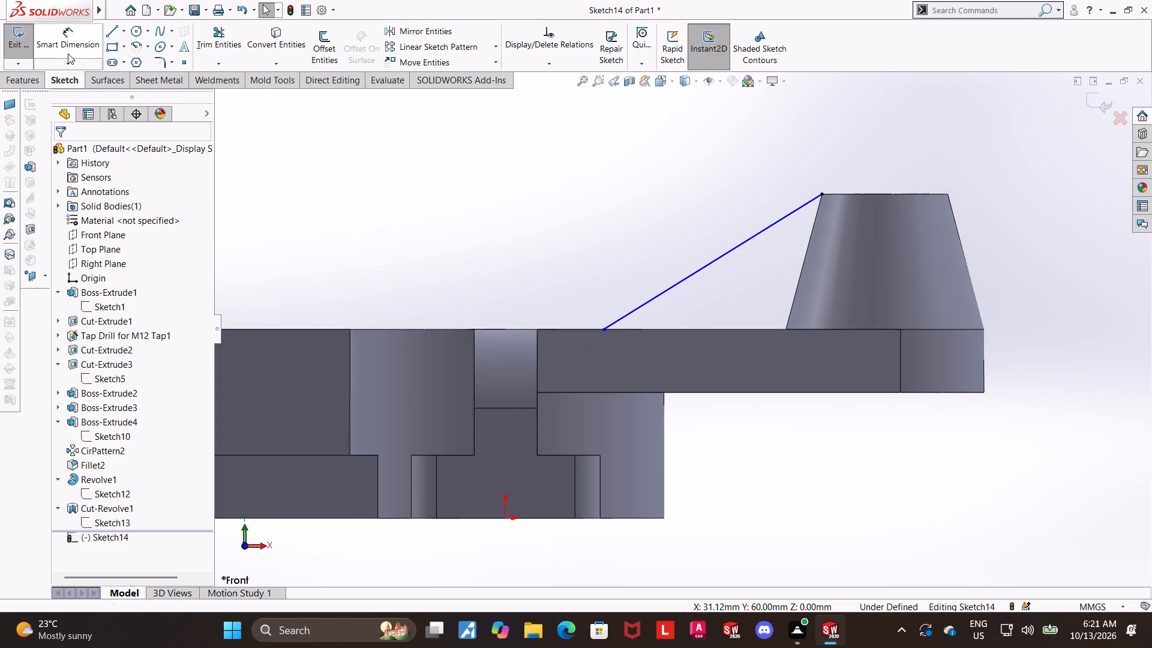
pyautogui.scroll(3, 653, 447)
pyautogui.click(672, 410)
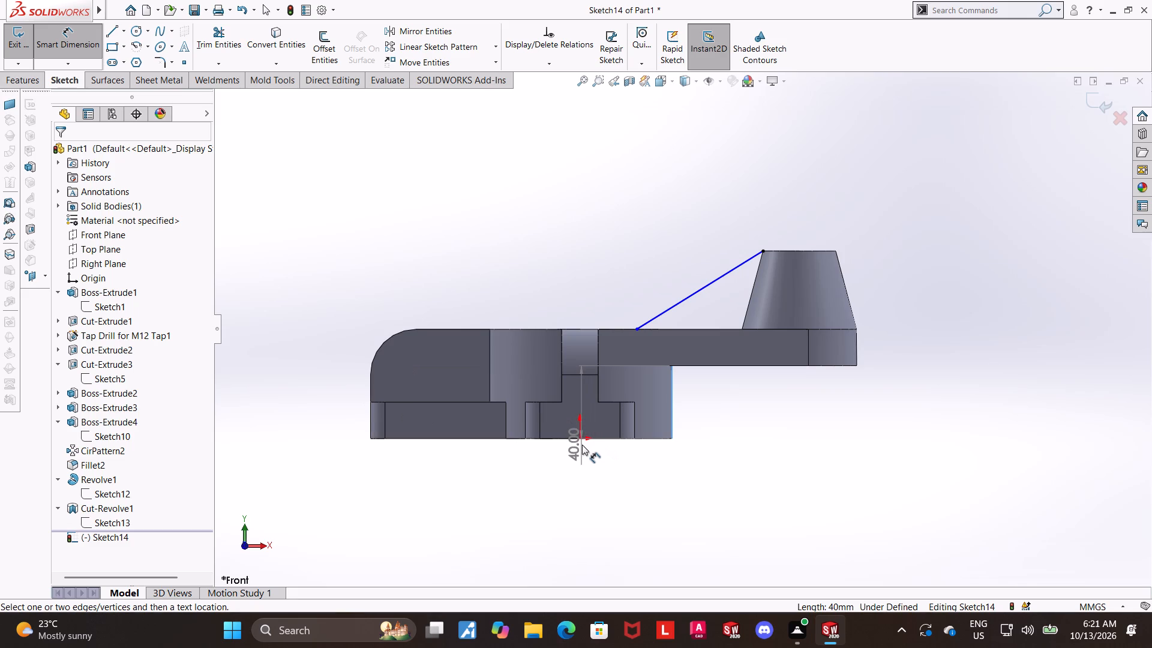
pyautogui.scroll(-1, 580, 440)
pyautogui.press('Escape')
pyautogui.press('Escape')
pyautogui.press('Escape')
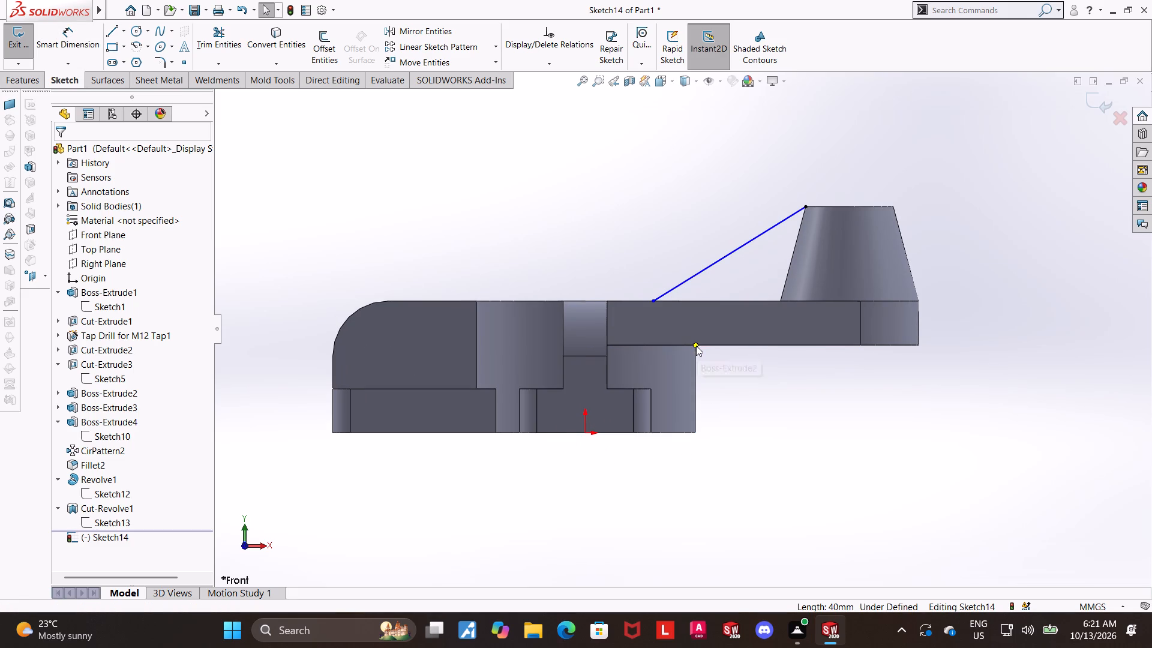
# Add a Vertical relation between the line's lower endpoint and the cylinder's outer silhouette corner beneath the arm.
pyautogui.click(696, 346)
pyautogui.keyDown('ctrl'); pyautogui.click(652, 304); pyautogui.keyUp('ctrl')
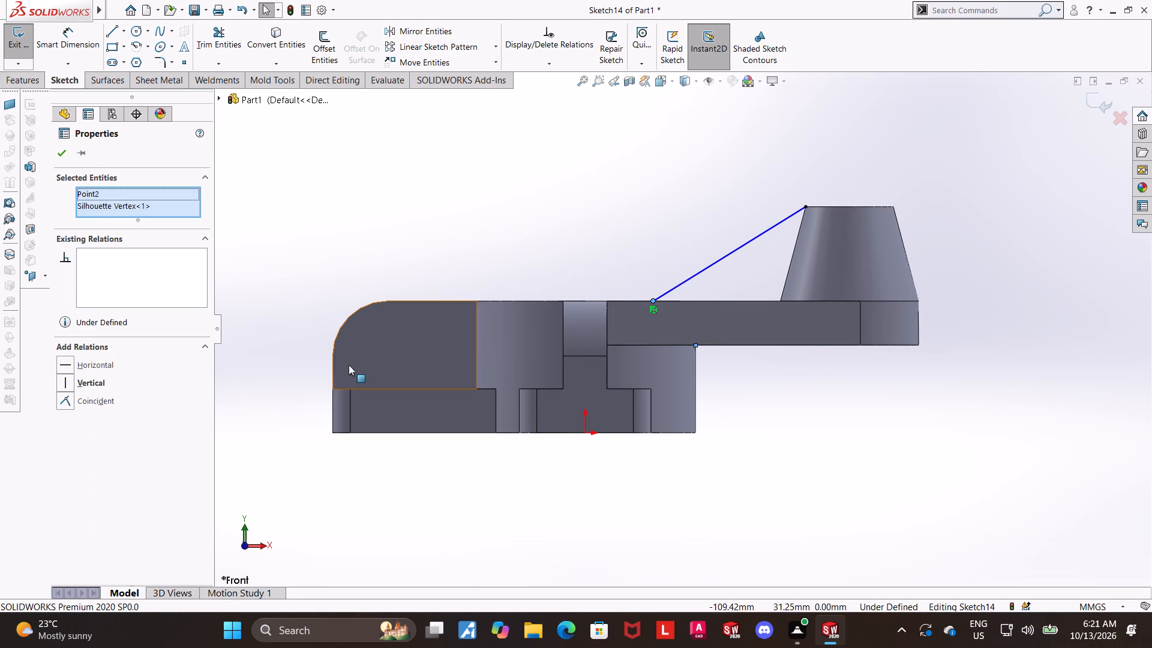
pyautogui.click(70, 375)
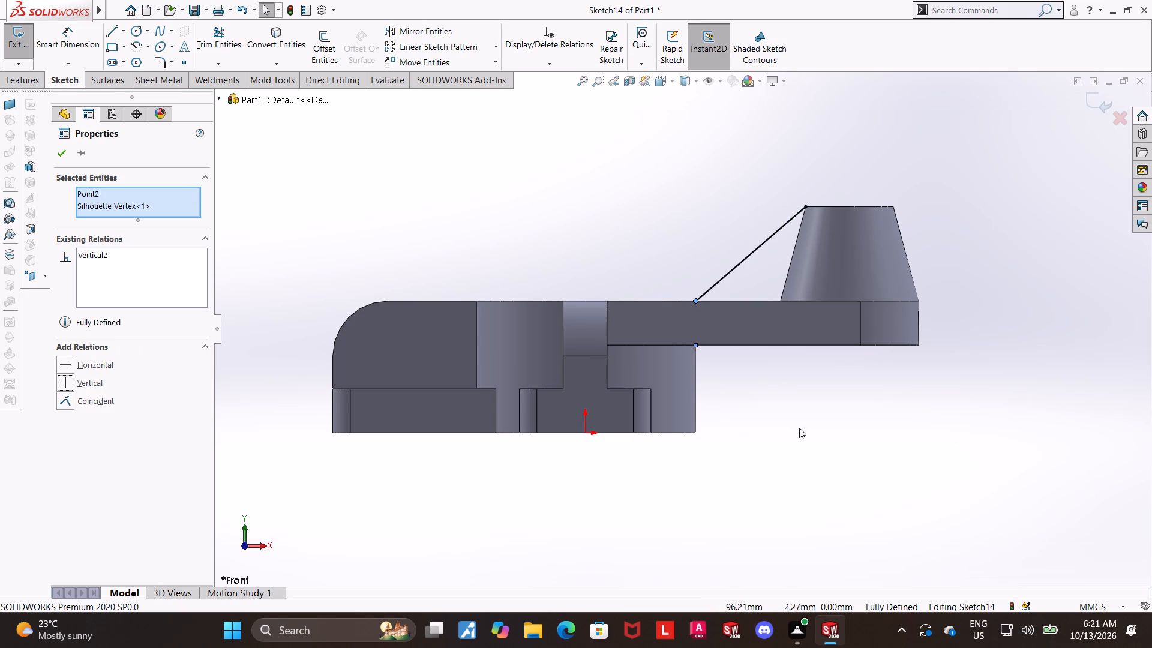
pyautogui.scroll(2, 844, 446)
pyautogui.scroll(-3, 760, 240)
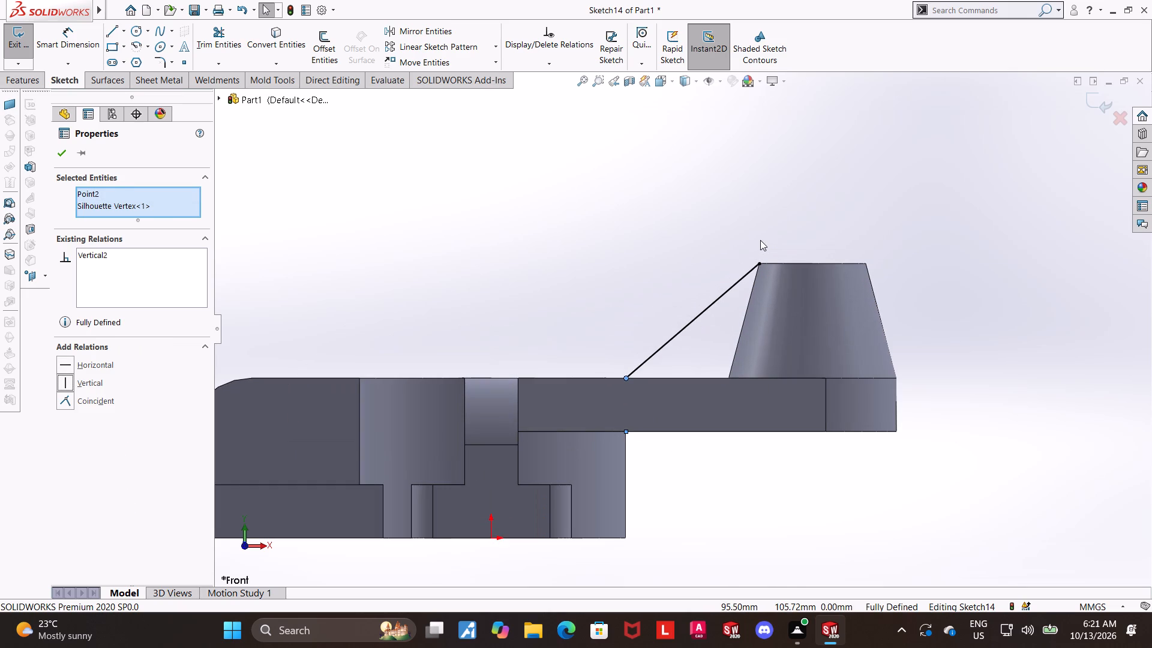
pyautogui.press('Escape')
pyautogui.press('Escape')
# Examine the sloped line's position relative to the boss, the arm and the cylinder's outer edge.
pyautogui.scroll(1, 759, 246)
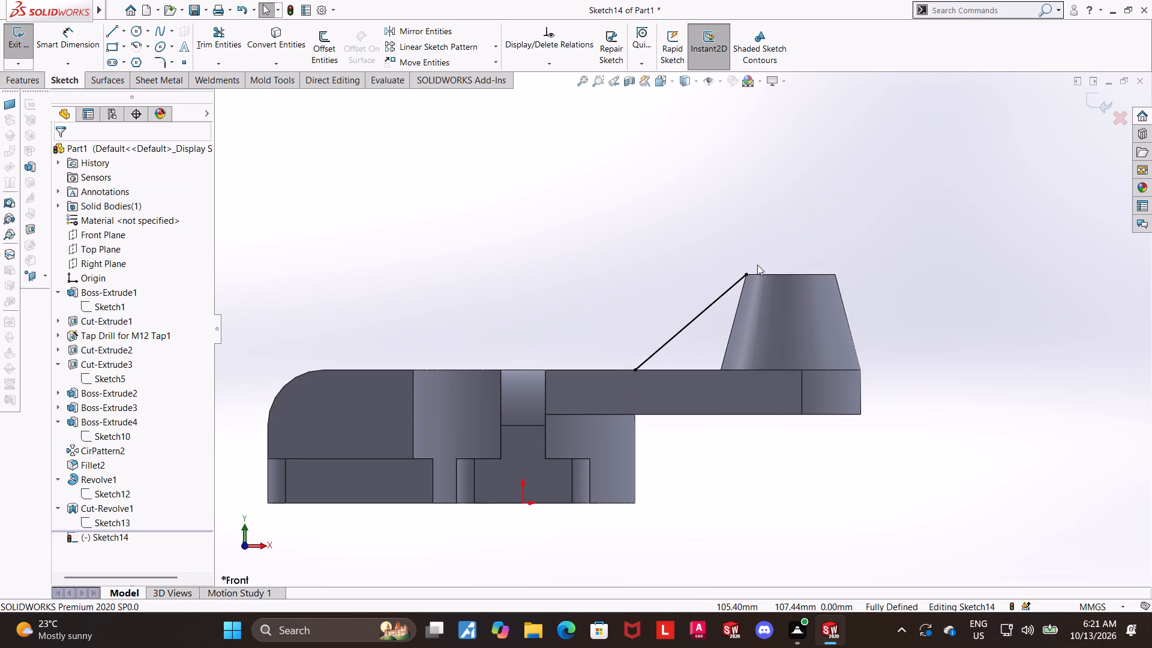
pyautogui.scroll(-1, 757, 265)
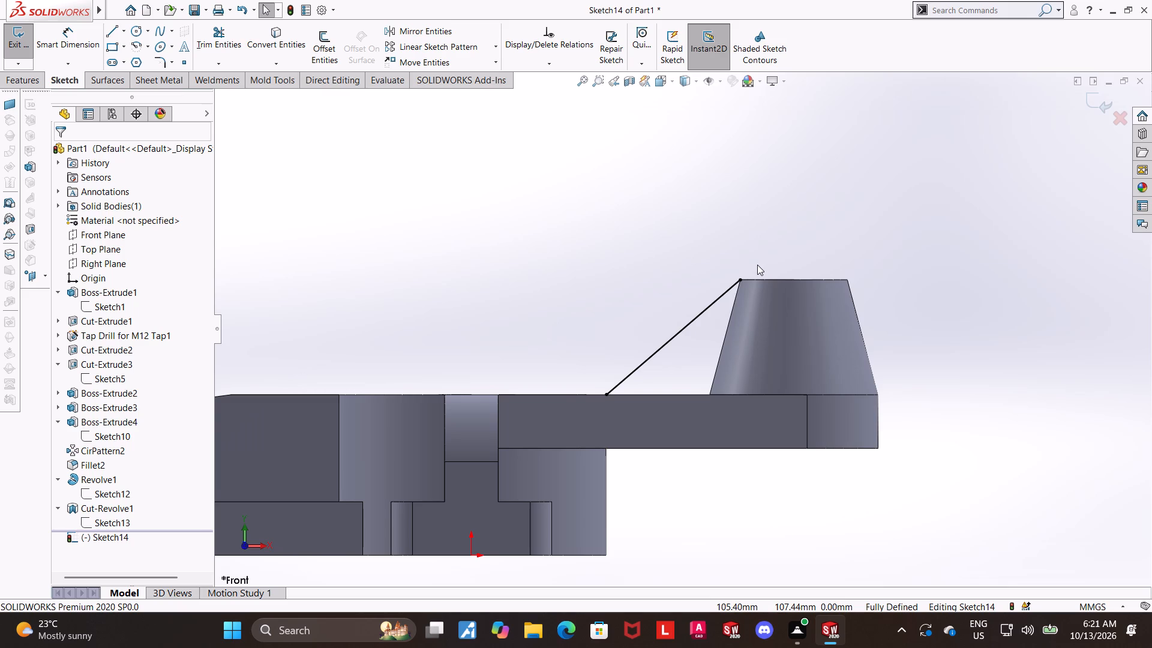
pyautogui.scroll(1, 715, 372)
pyautogui.scroll(-2, 661, 401)
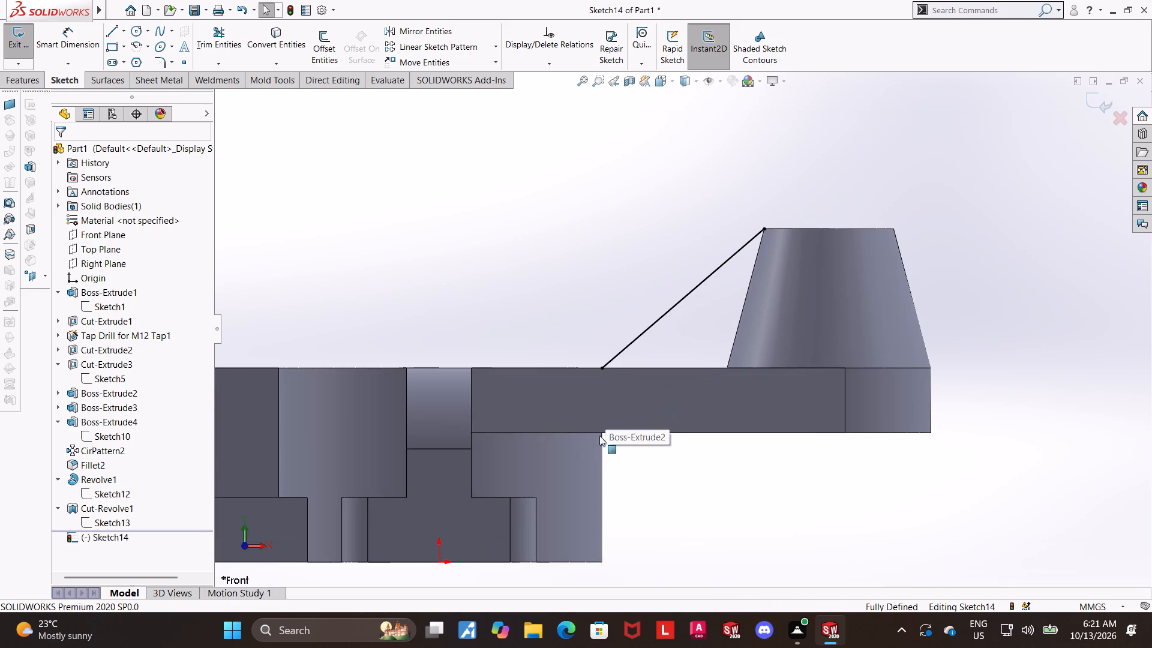
pyautogui.scroll(1, 644, 431)
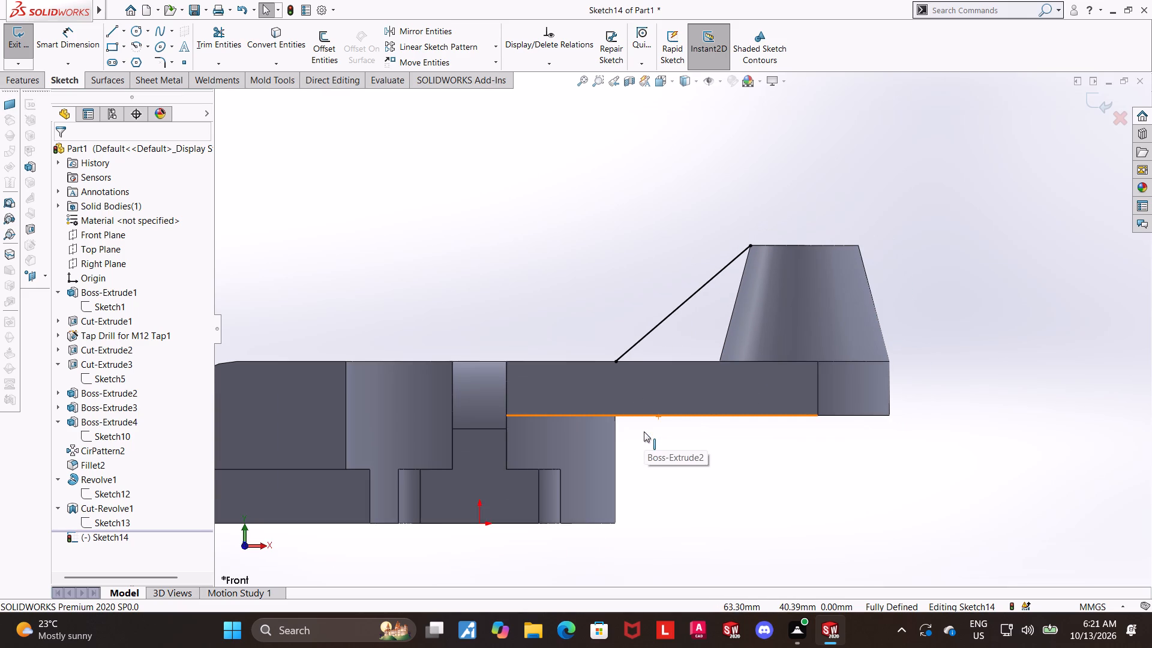
pyautogui.scroll(1, 644, 431)
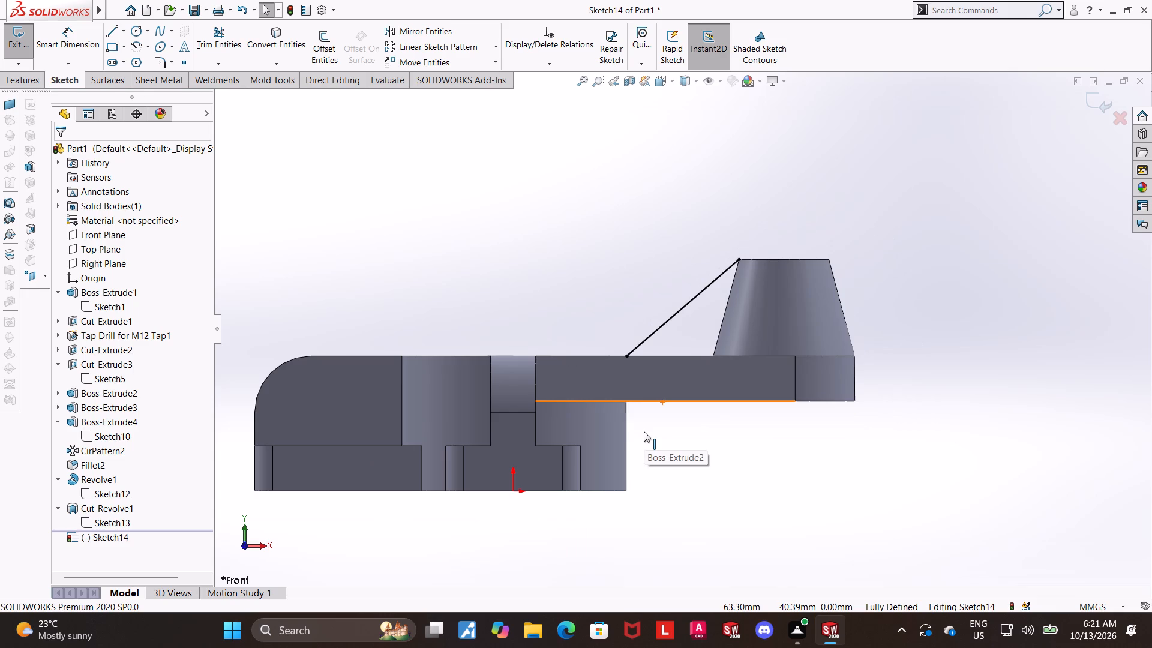
pyautogui.scroll(1, 818, 436)
pyautogui.scroll(-1, 818, 436)
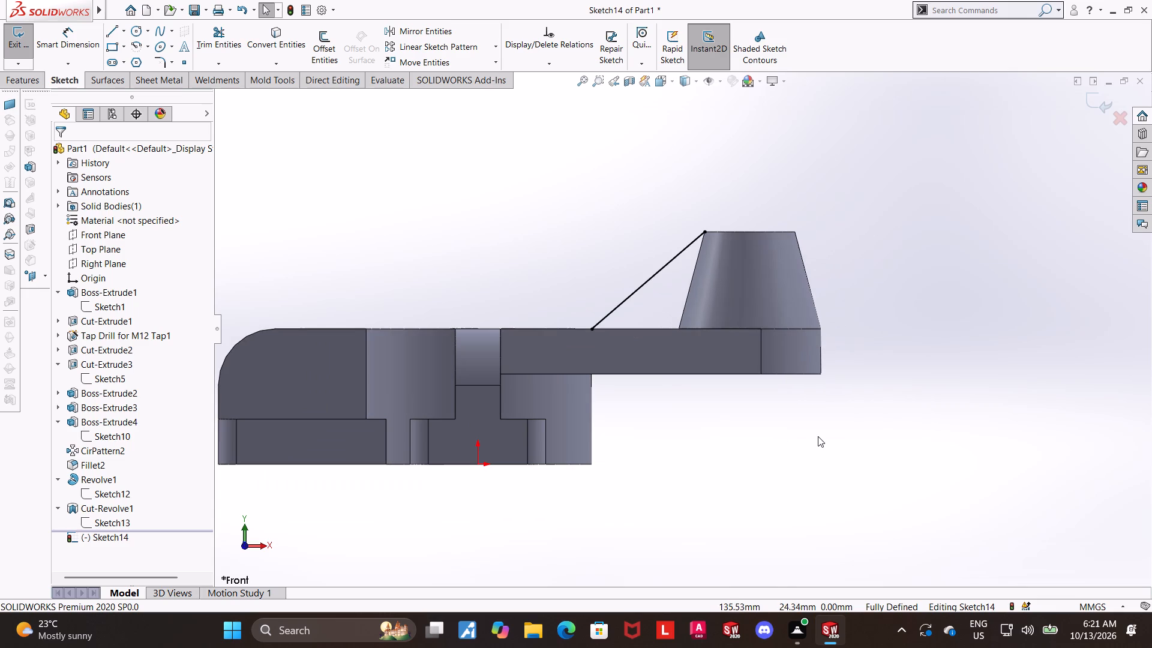
pyautogui.scroll(-2, 818, 436)
pyautogui.scroll(1, 818, 436)
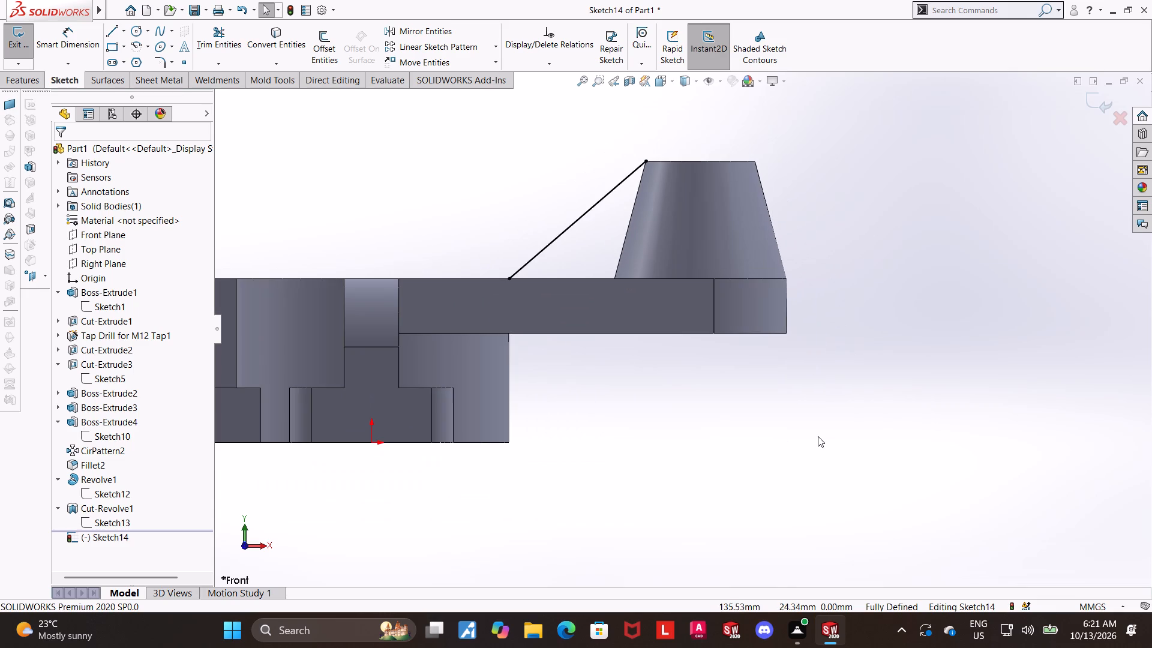
pyautogui.scroll(-1, 818, 436)
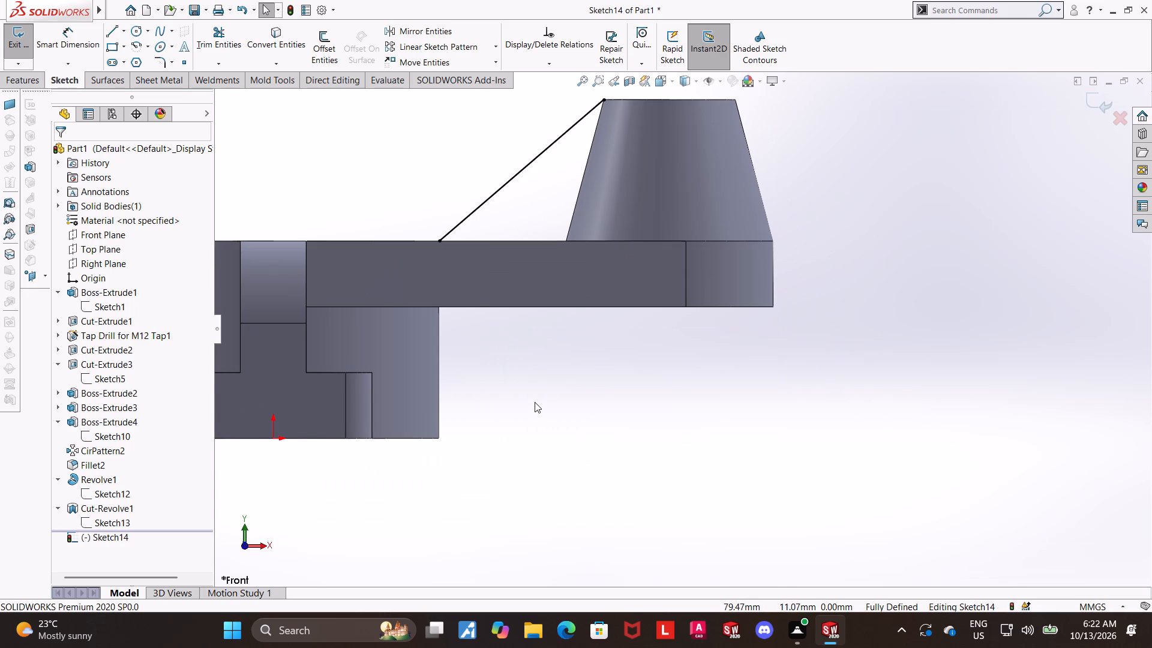
pyautogui.scroll(2, 535, 402)
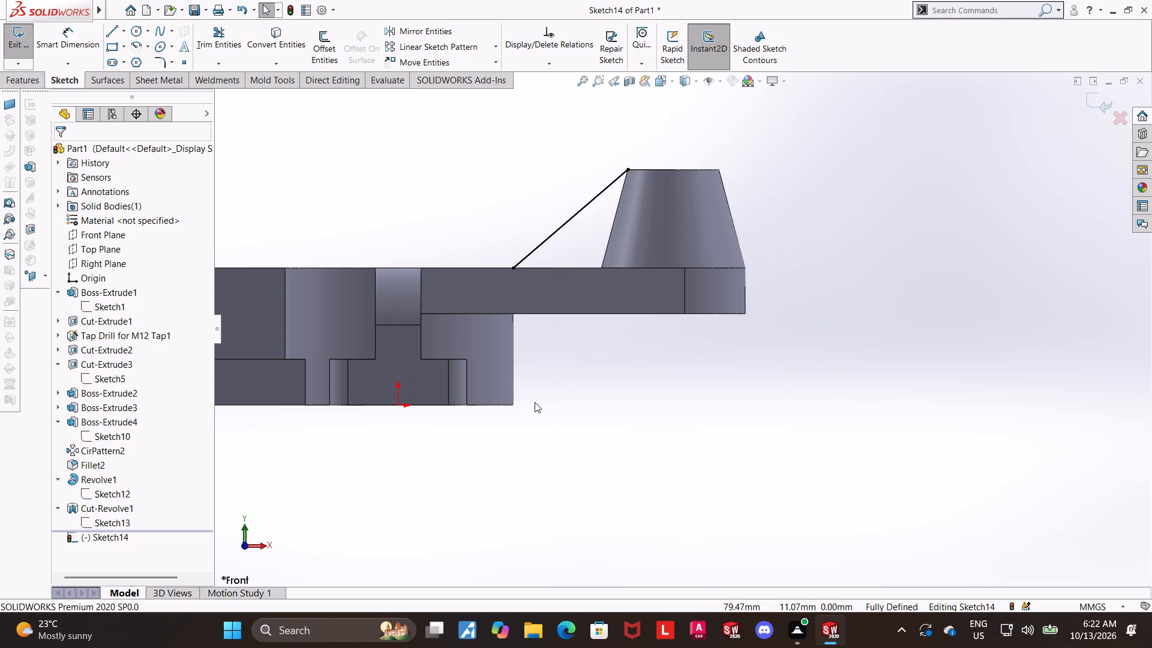
pyautogui.scroll(3, 535, 402)
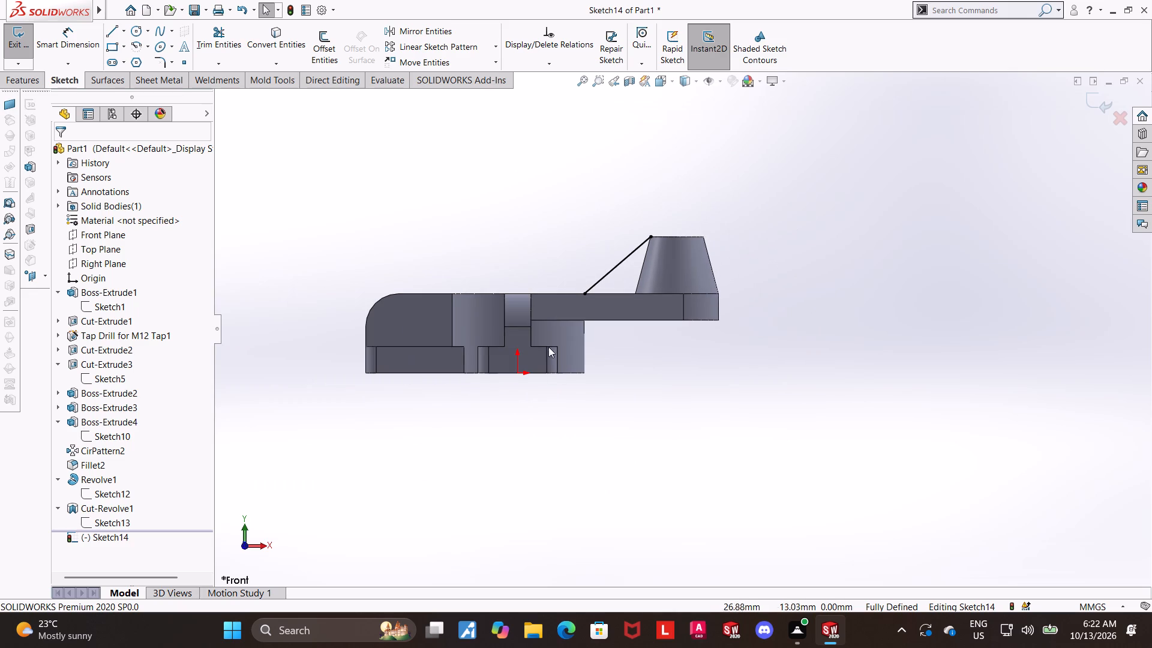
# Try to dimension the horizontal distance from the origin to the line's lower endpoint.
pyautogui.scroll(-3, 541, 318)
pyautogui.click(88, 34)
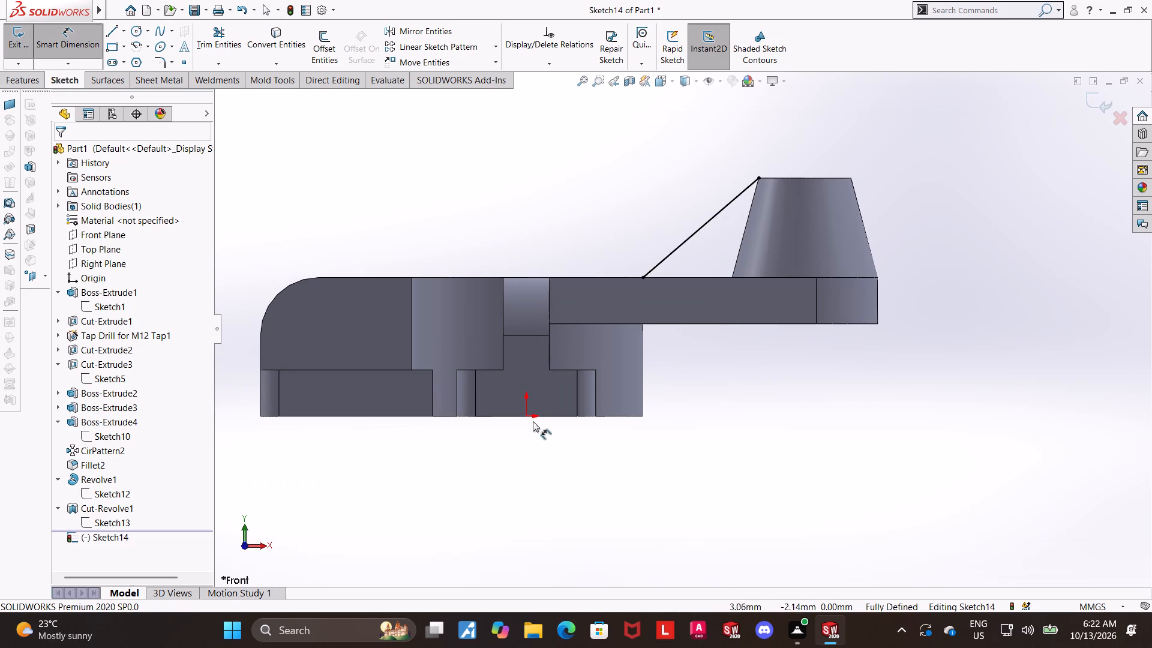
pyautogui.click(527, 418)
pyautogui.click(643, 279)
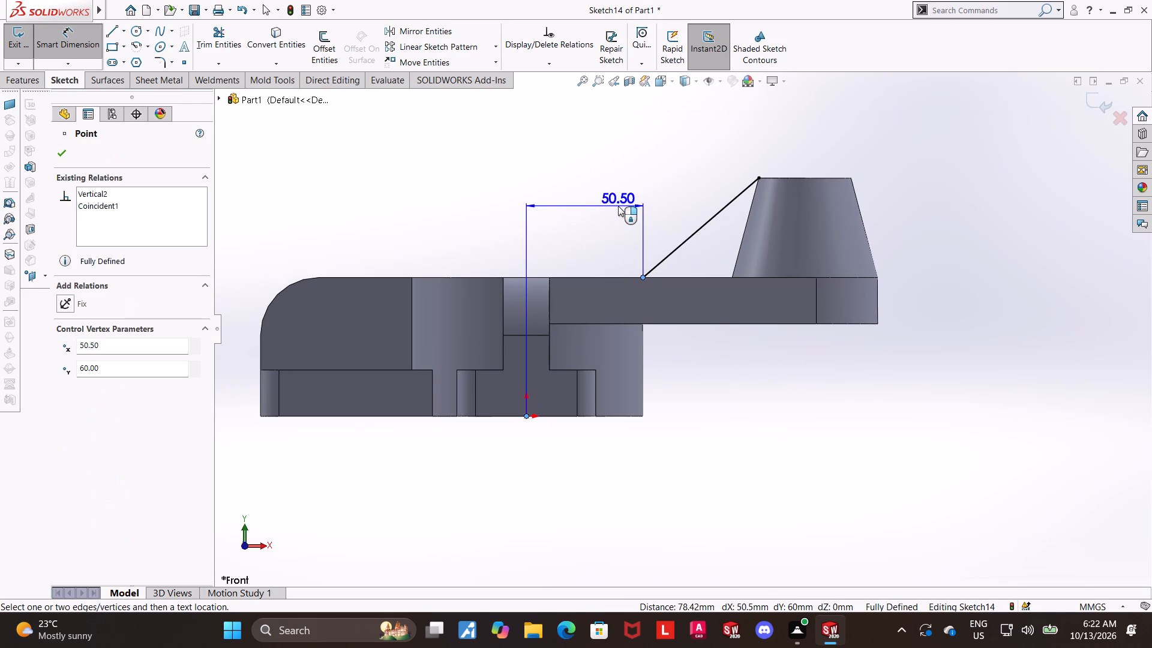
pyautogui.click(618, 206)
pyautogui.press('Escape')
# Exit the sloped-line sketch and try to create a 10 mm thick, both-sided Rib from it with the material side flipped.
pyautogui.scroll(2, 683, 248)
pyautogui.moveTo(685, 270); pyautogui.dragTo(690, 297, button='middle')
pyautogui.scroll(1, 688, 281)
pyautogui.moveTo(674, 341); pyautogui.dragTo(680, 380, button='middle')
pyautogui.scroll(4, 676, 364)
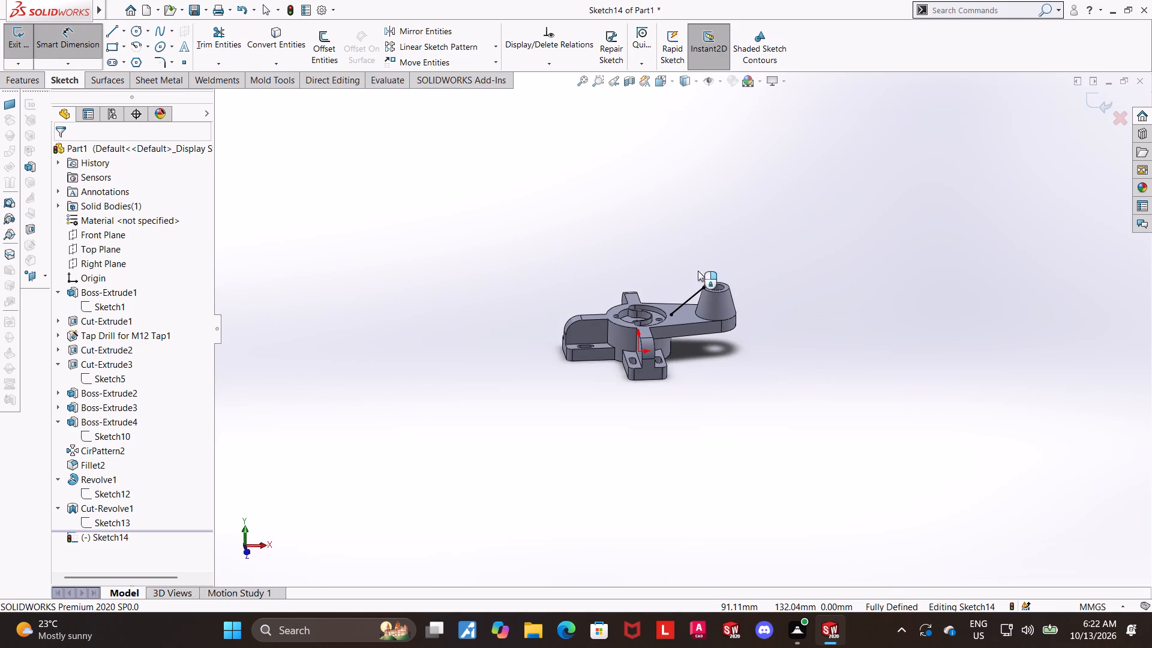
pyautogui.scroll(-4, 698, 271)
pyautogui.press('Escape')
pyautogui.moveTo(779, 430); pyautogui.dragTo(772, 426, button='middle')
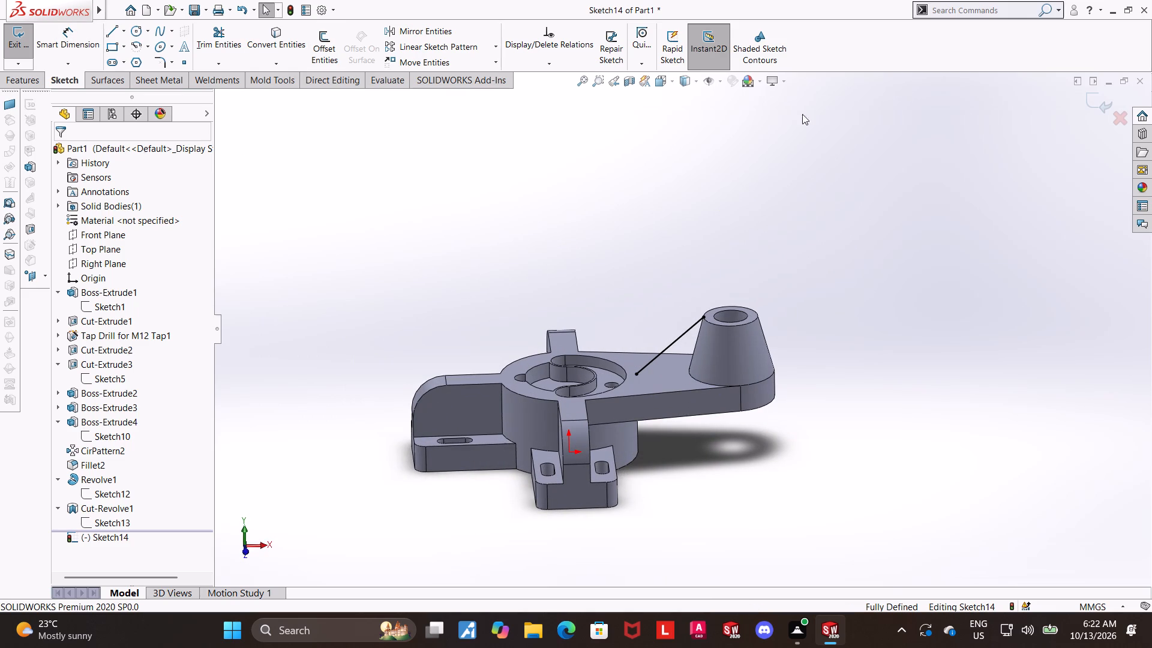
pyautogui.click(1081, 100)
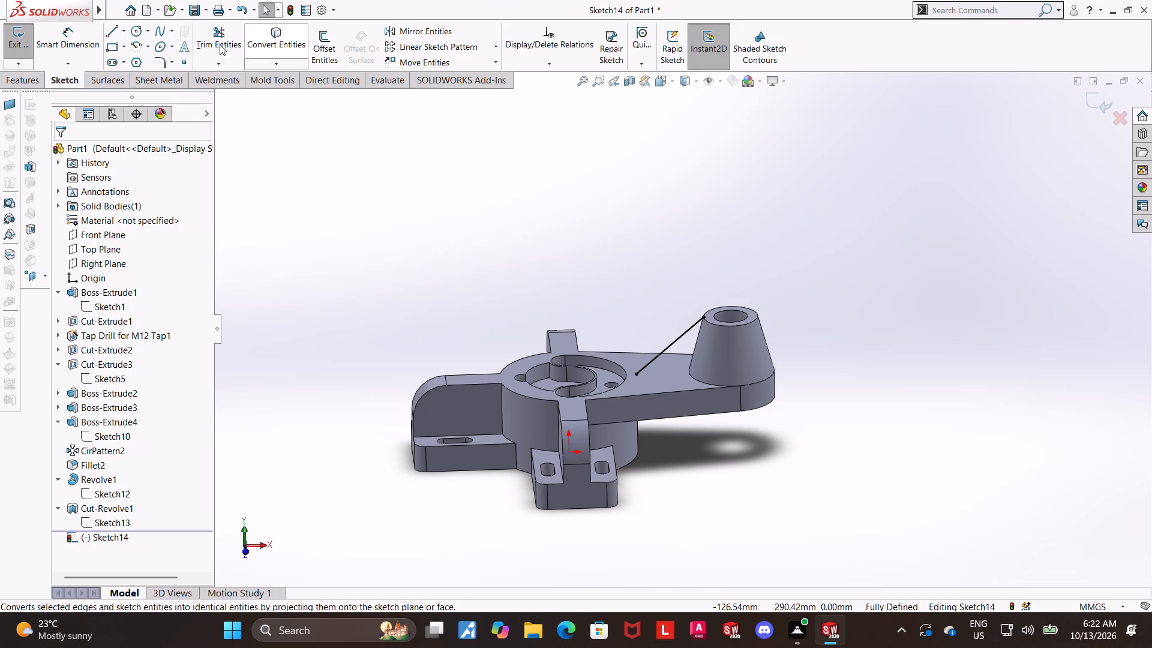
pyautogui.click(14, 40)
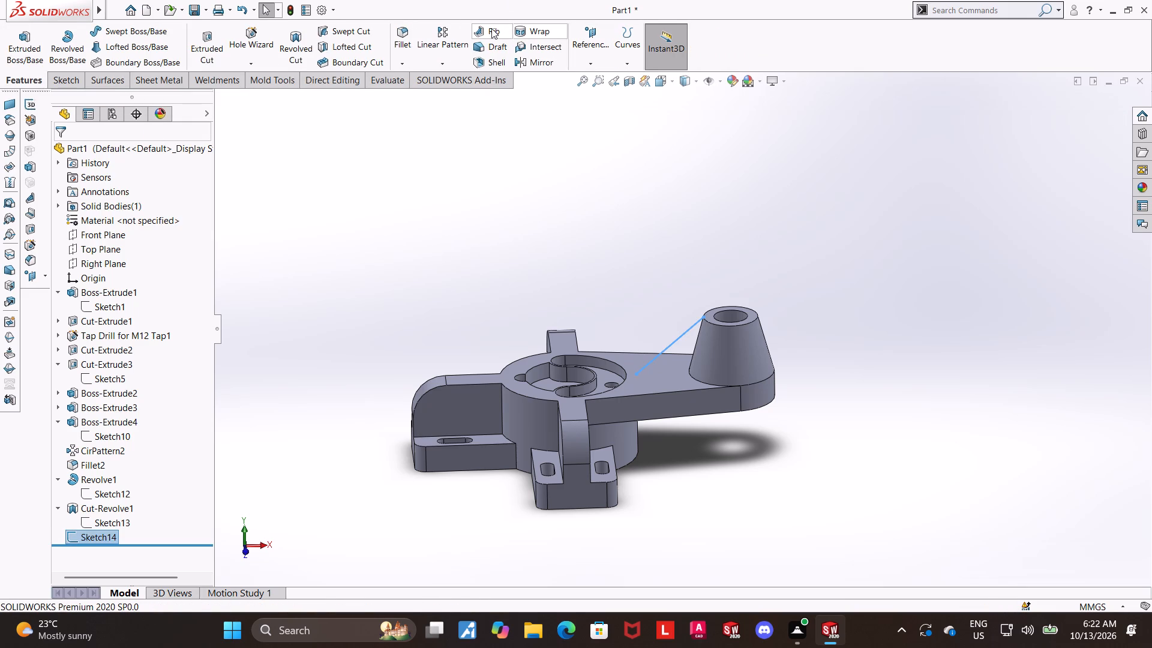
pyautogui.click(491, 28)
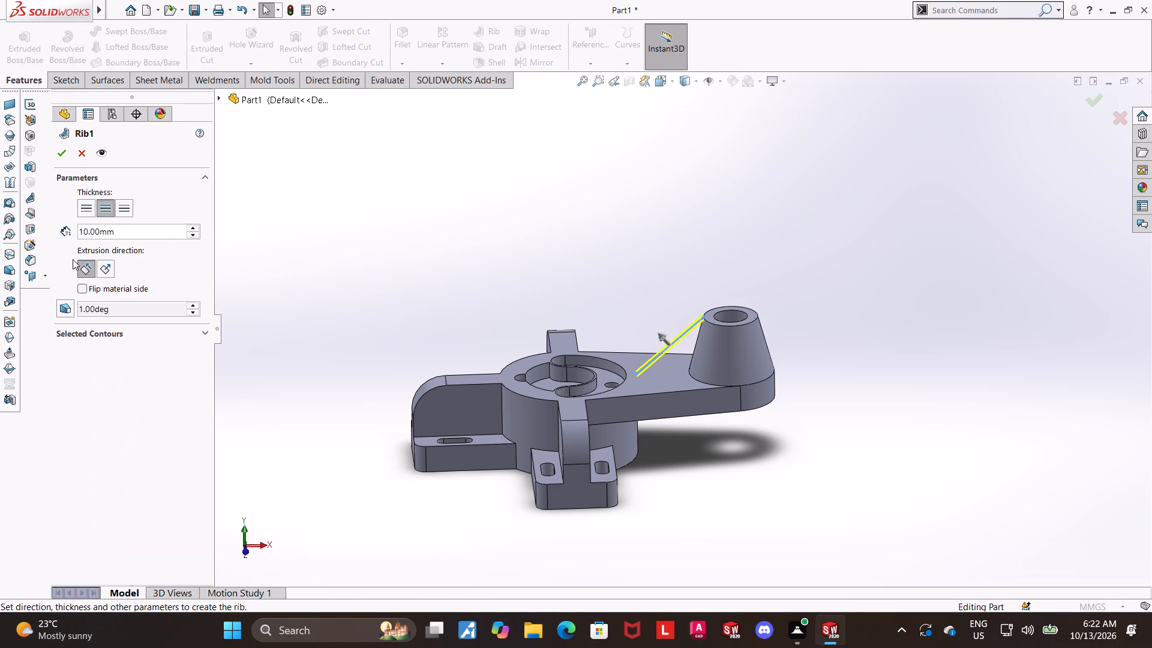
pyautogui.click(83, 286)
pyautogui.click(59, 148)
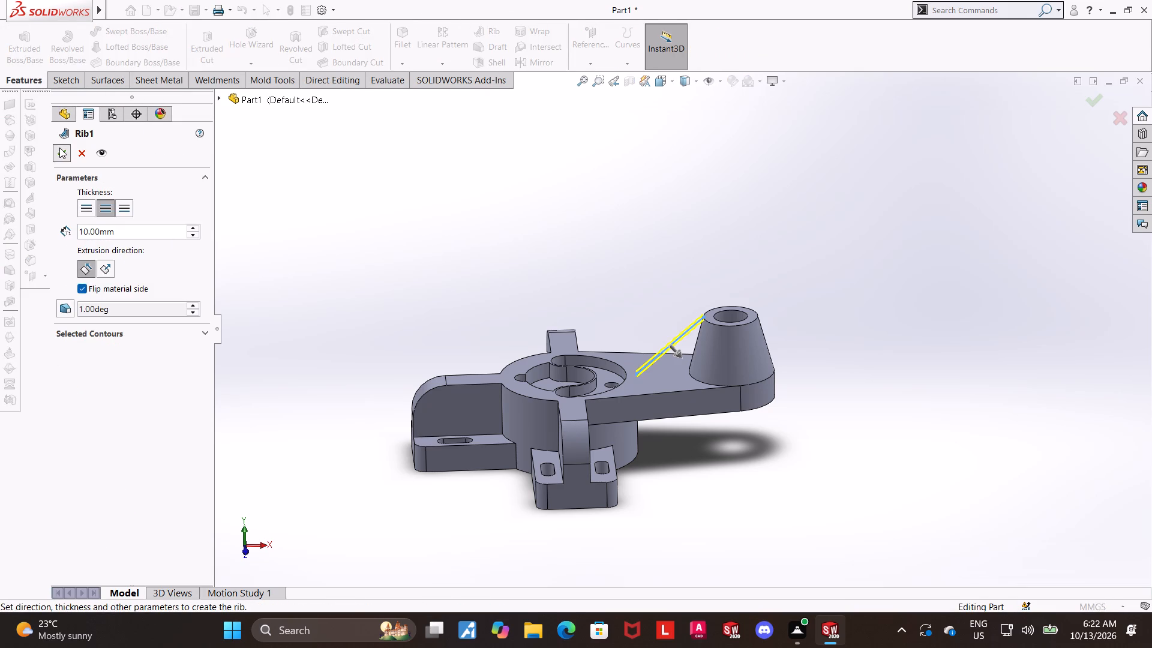
# Examine where the rib preview meets the tapered boss and arm, including in the Front view, and cancel the rib.
pyautogui.scroll(2, 623, 274)
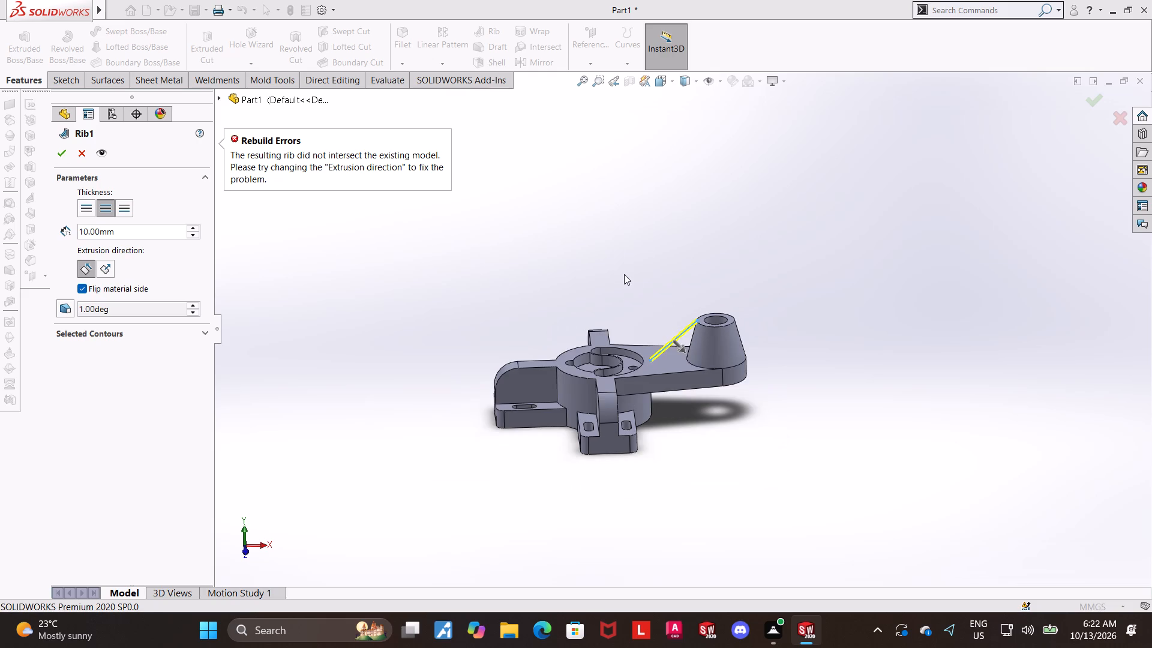
pyautogui.scroll(-2, 709, 325)
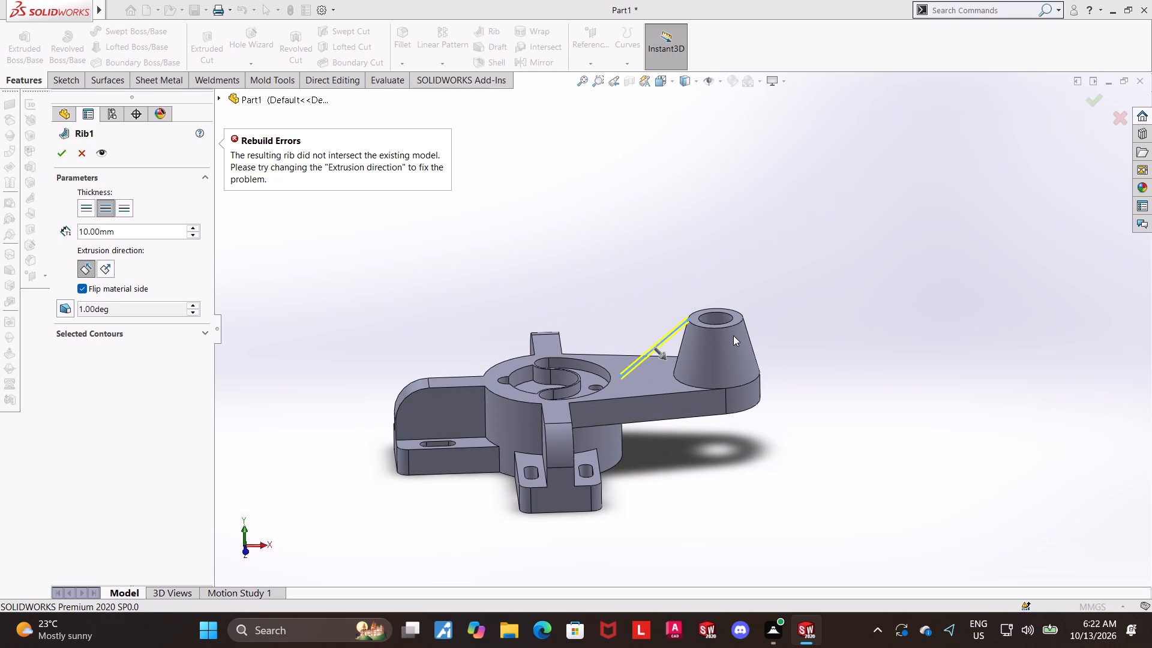
pyautogui.scroll(1, 733, 335)
pyautogui.scroll(-2, 733, 335)
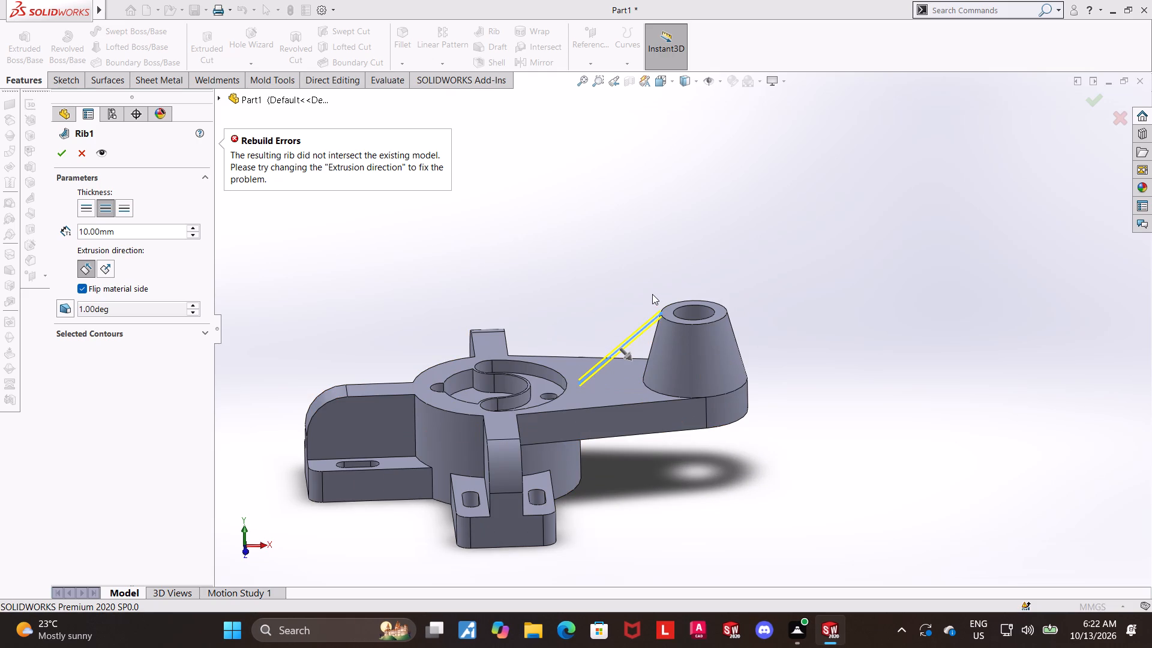
pyautogui.scroll(2, 652, 294)
pyautogui.scroll(-1, 496, 335)
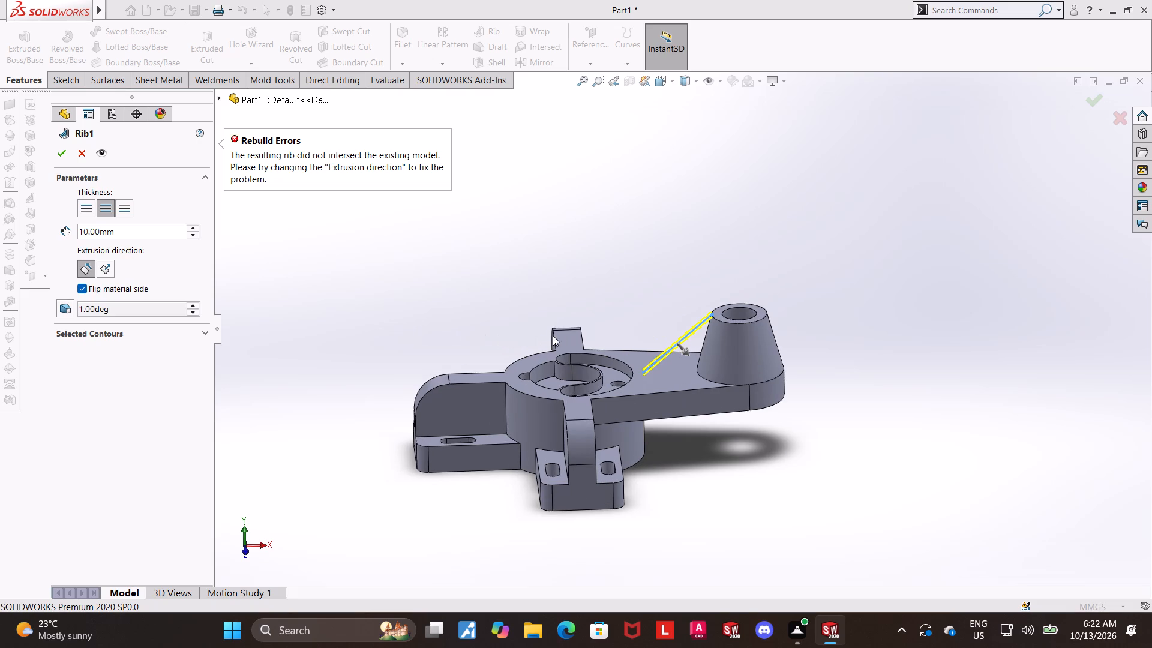
pyautogui.scroll(1, 587, 341)
pyautogui.scroll(-10, 707, 325)
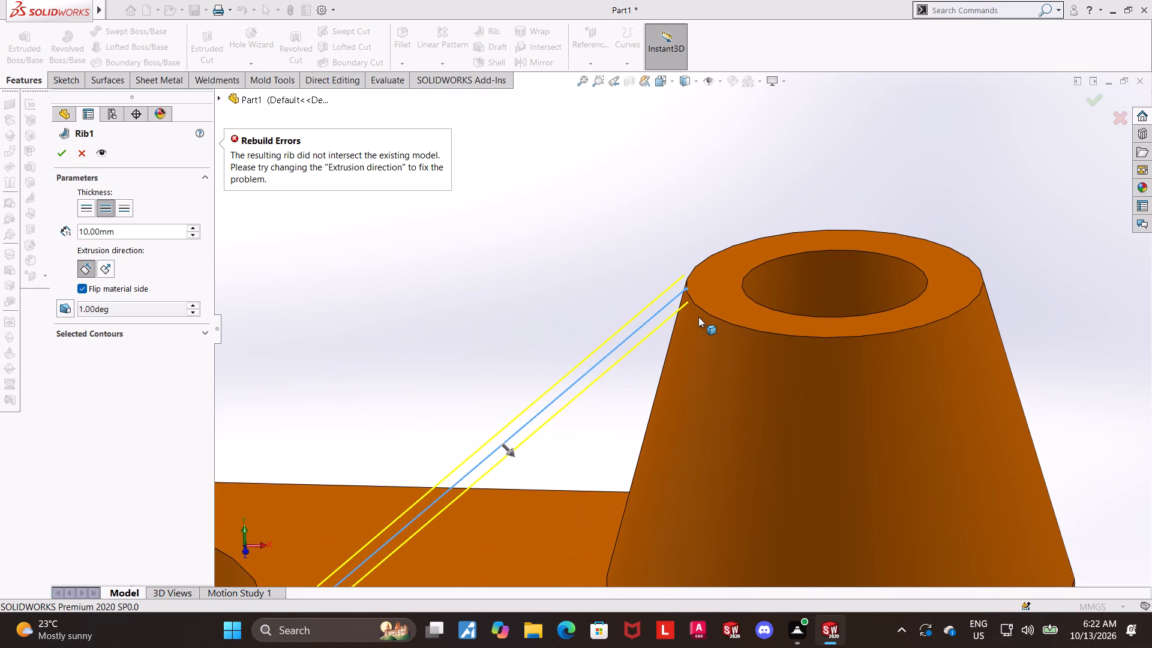
pyautogui.scroll(2, 698, 317)
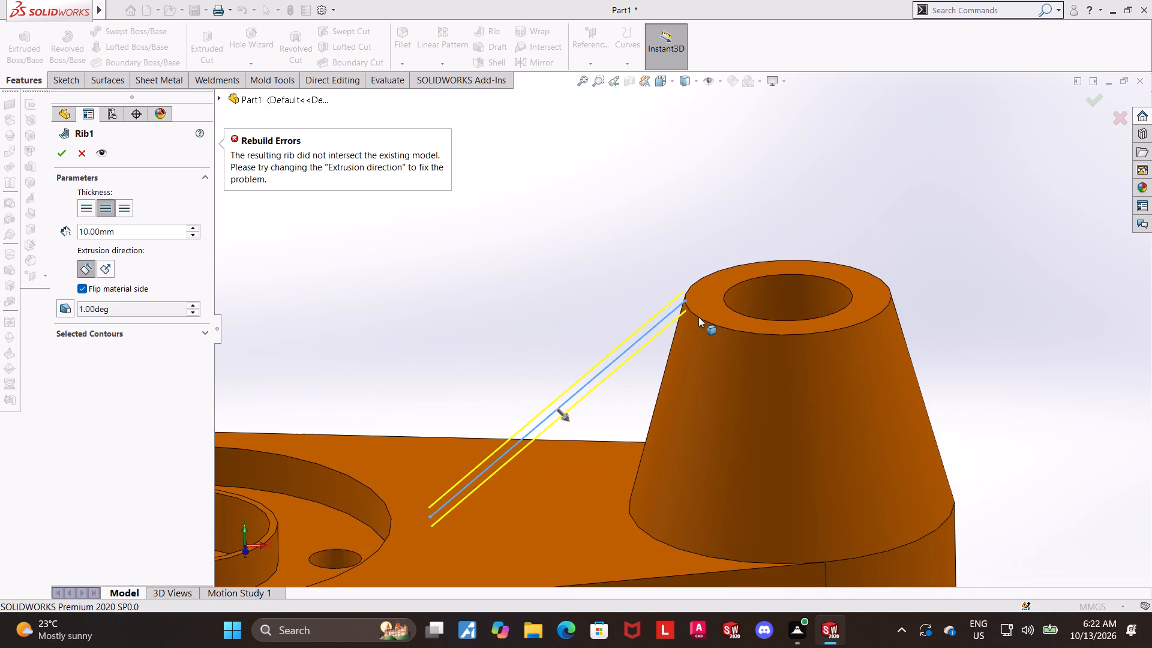
pyautogui.press('Escape')
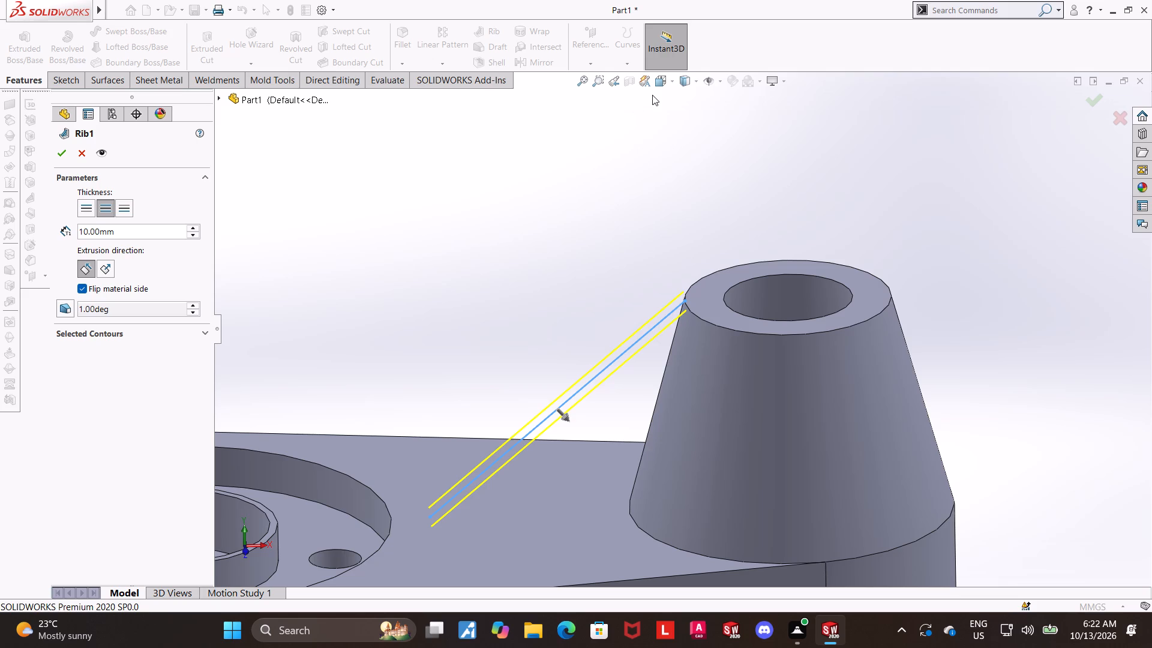
pyautogui.click(655, 84)
pyautogui.click(582, 383)
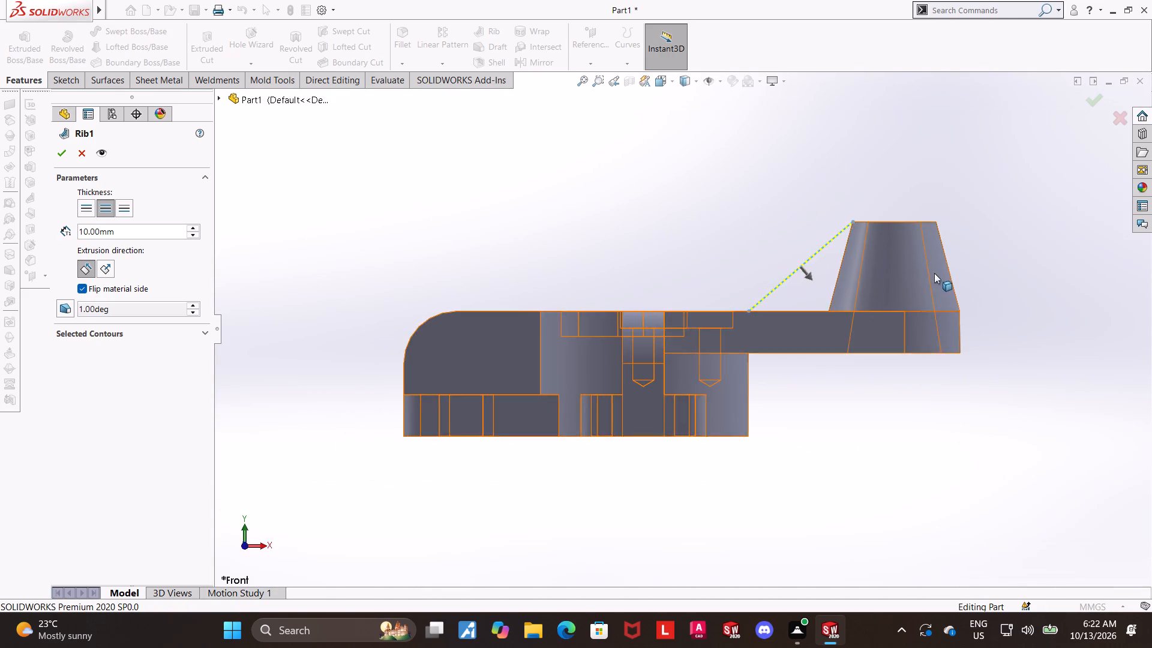
pyautogui.scroll(-2, 928, 271)
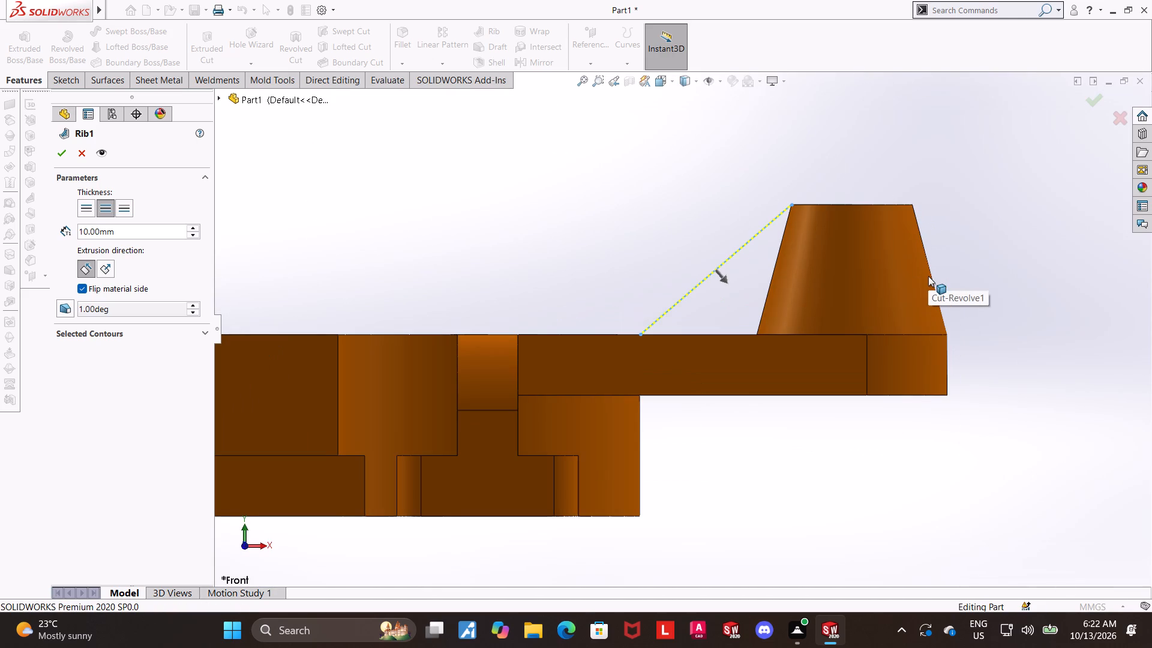
pyautogui.scroll(2, 798, 286)
pyautogui.scroll(-1, 898, 256)
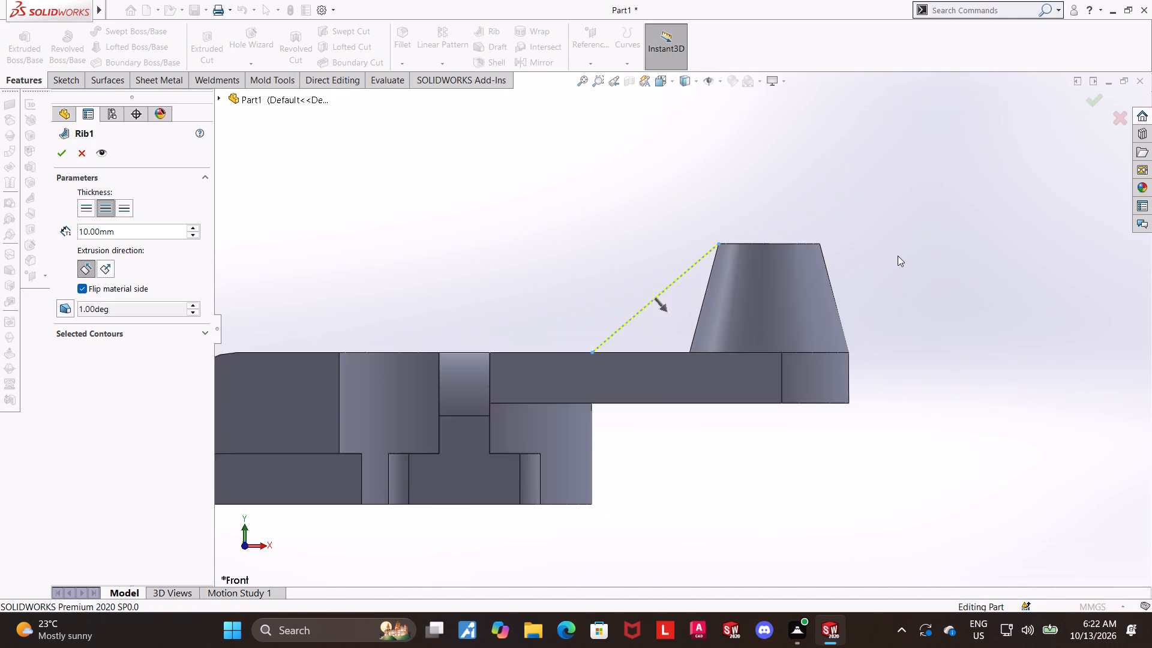
pyautogui.scroll(-1, 898, 256)
pyautogui.click(865, 246)
pyautogui.scroll(-3, 737, 236)
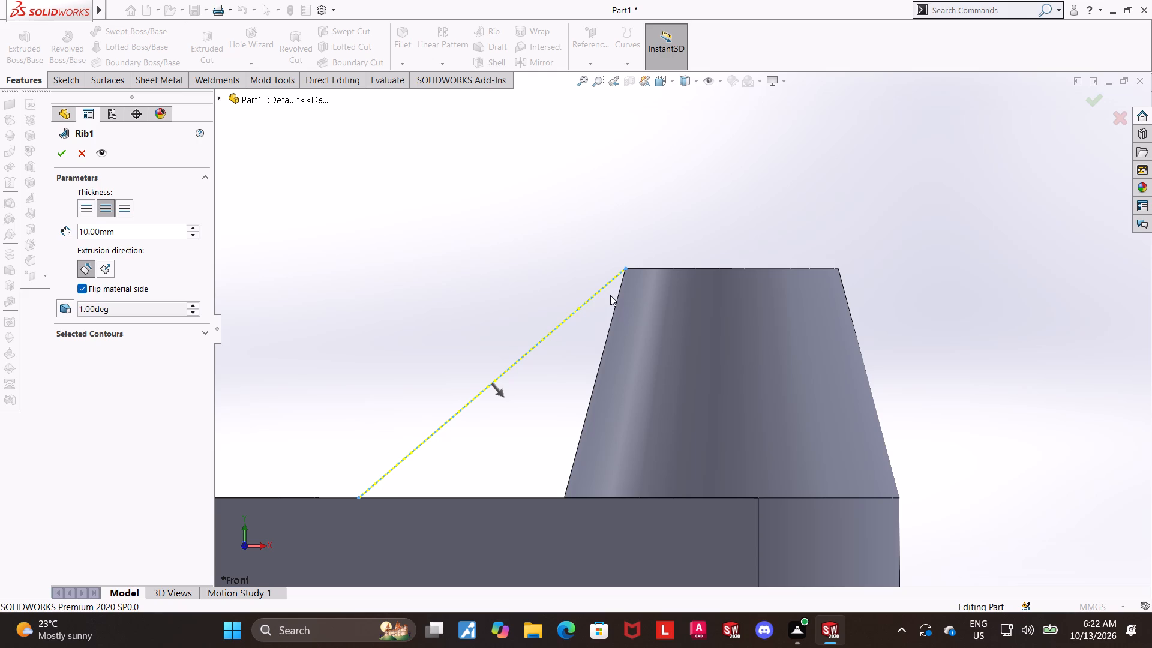
pyautogui.click(82, 161)
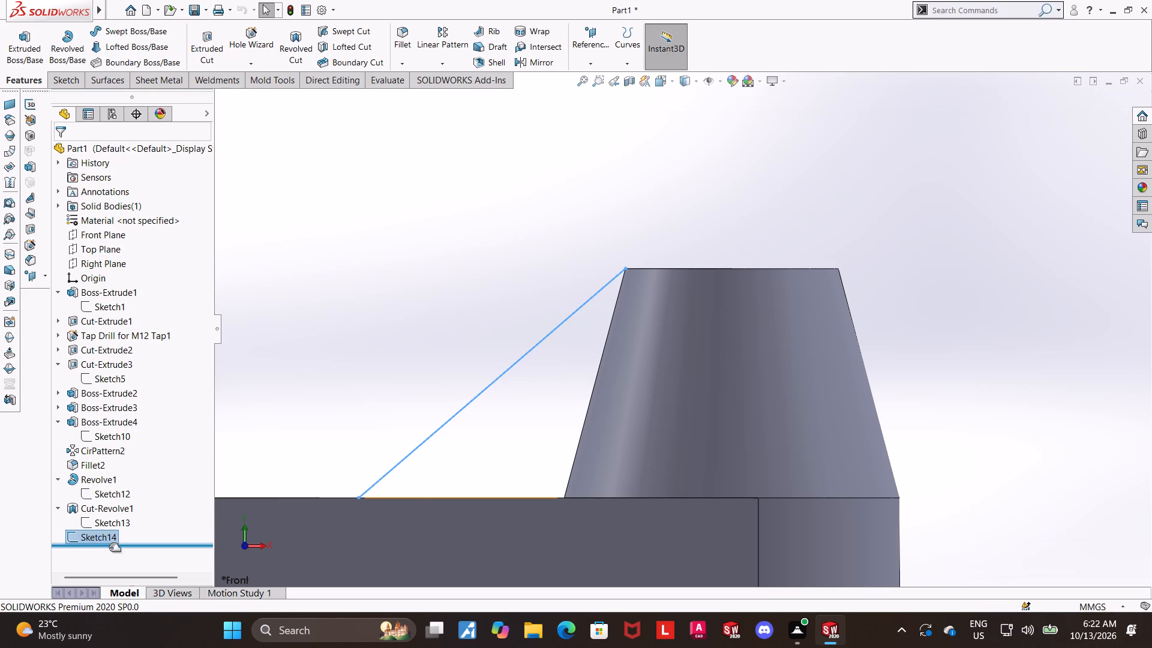
# Reopen the sloped-line sketch and add a Coincident relation between the line's upper endpoint and the boss's top edge.
pyautogui.click(92, 534)
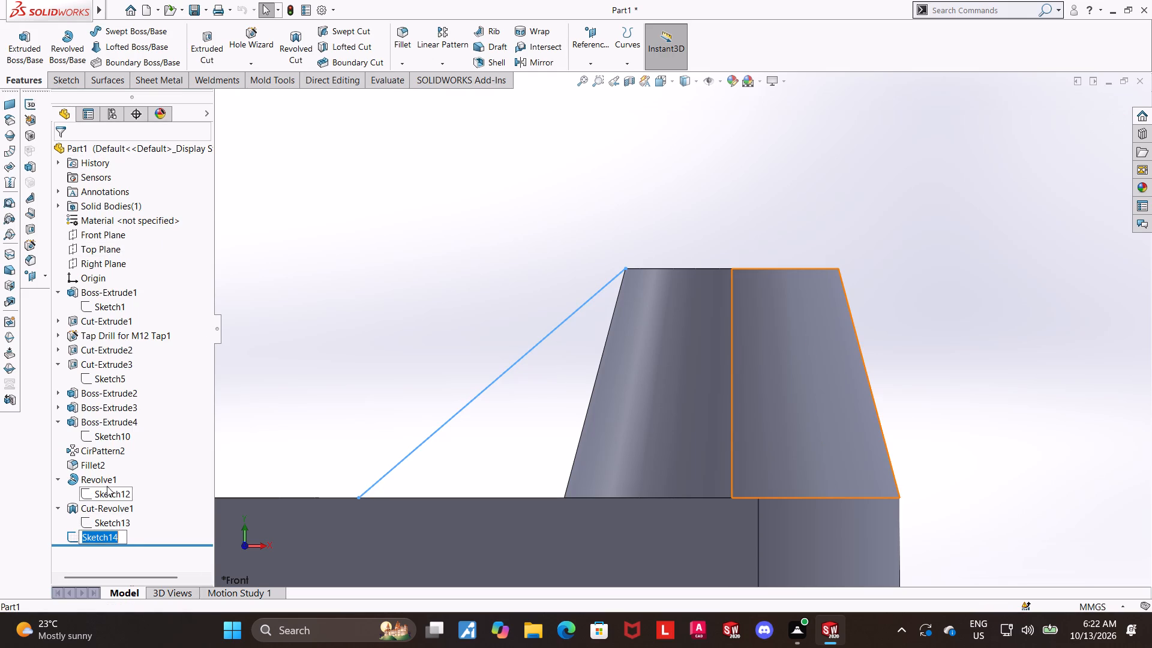
pyautogui.click(260, 429)
pyautogui.click(110, 536)
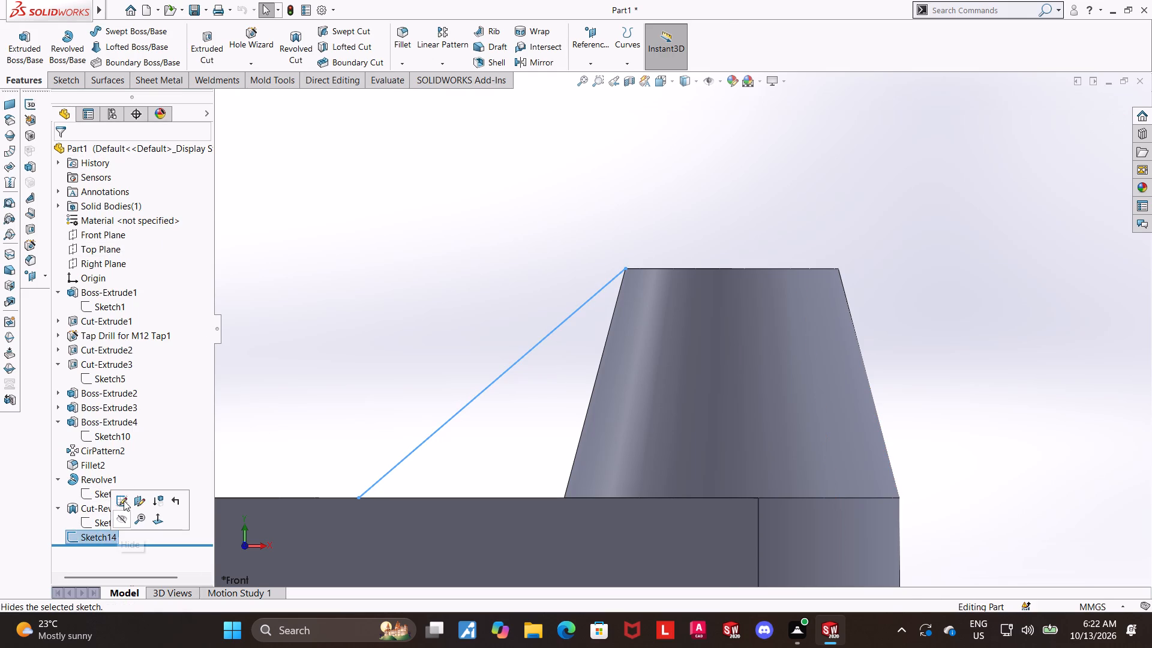
pyautogui.click(124, 500)
pyautogui.scroll(1, 760, 475)
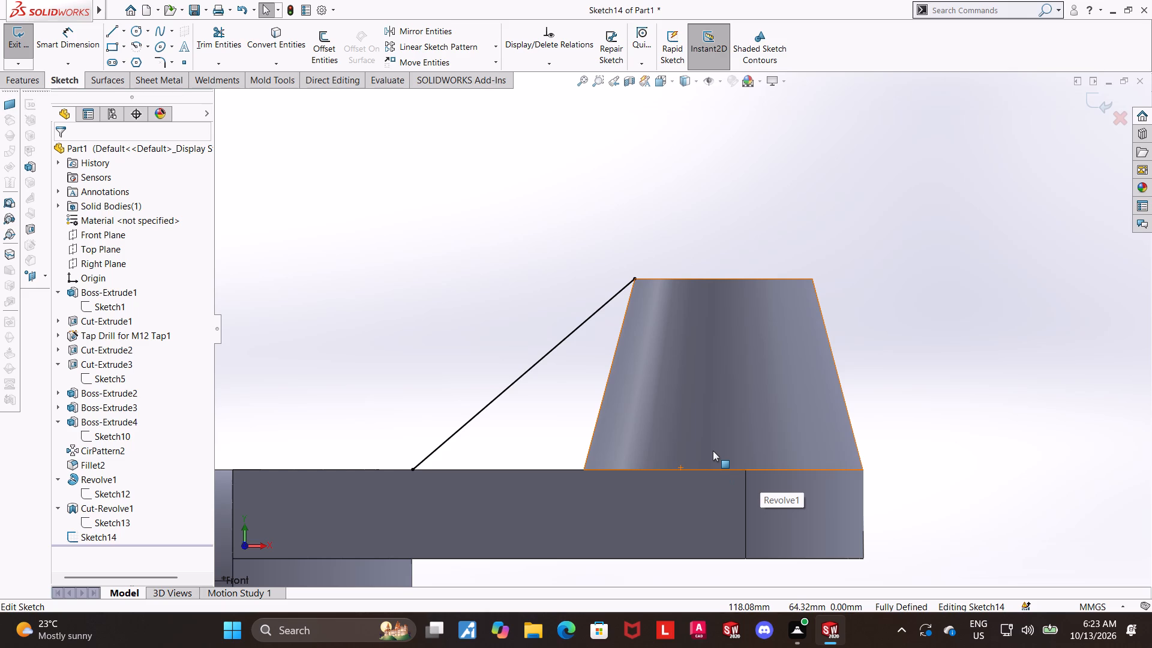
pyautogui.scroll(2, 713, 454)
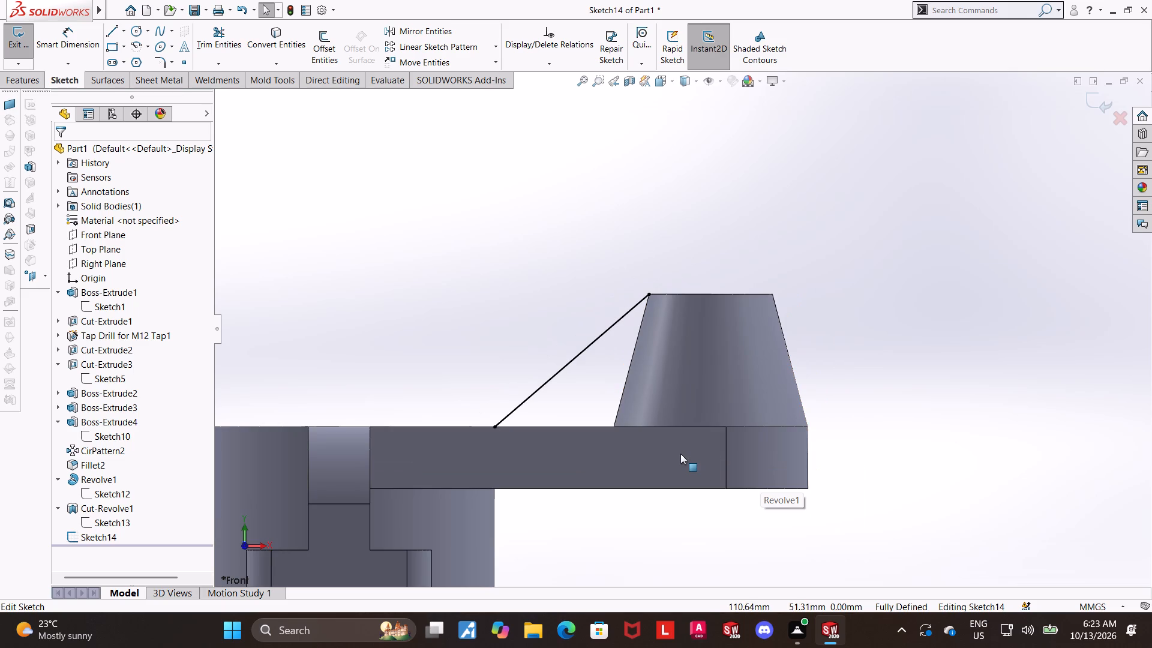
pyautogui.scroll(1, 680, 363)
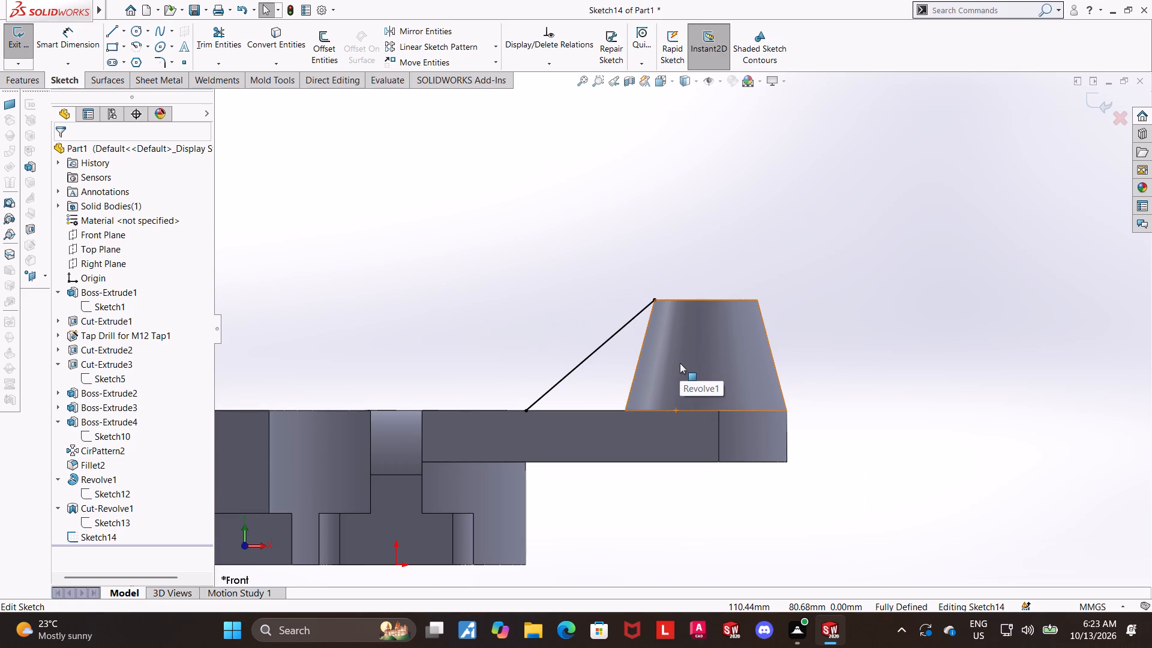
pyautogui.scroll(1, 797, 379)
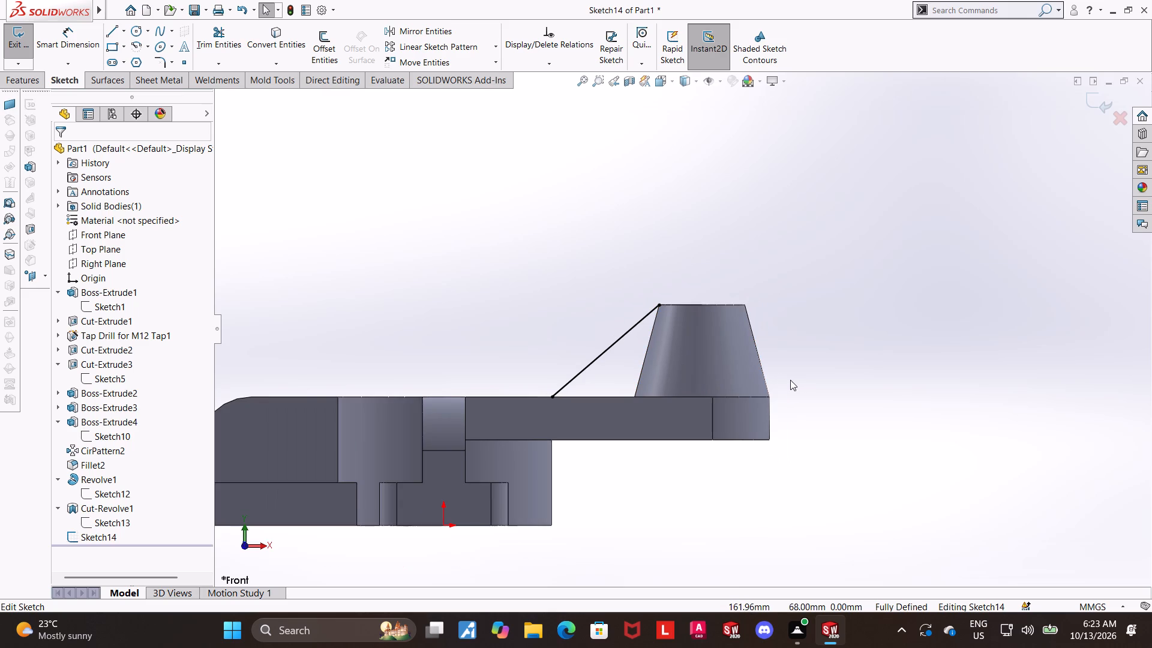
pyautogui.scroll(-2, 790, 380)
pyautogui.press('Escape')
pyautogui.press('Escape')
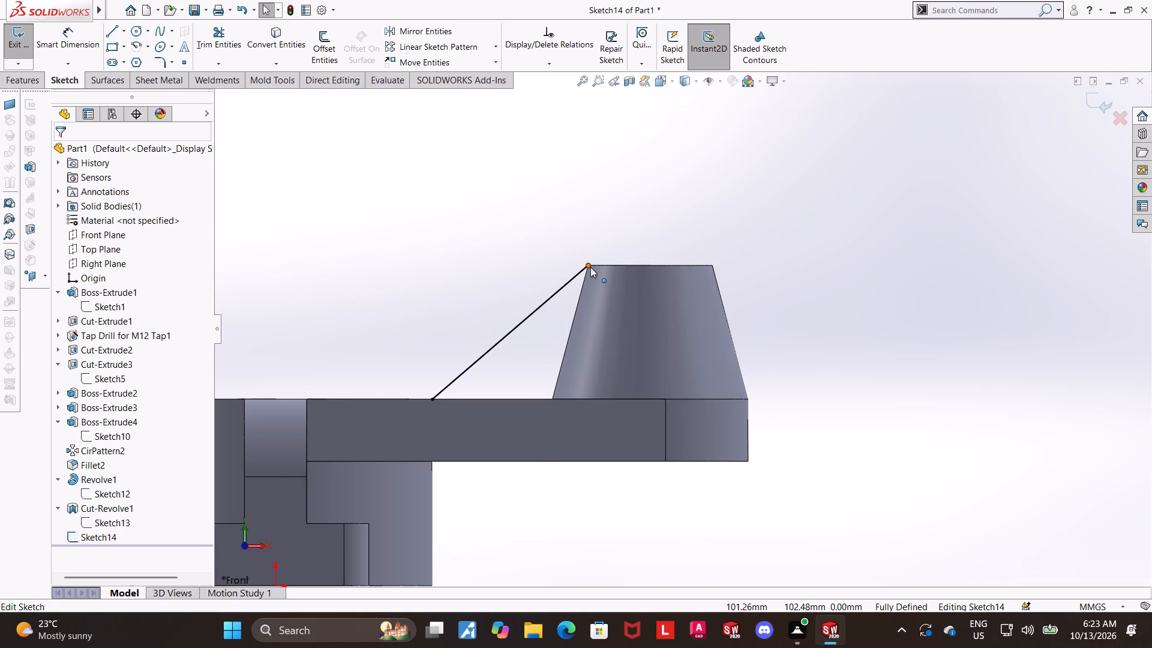
pyautogui.keyDown('ctrl'); pyautogui.click(595, 267); pyautogui.keyUp('ctrl')
pyautogui.keyDown('ctrl'); pyautogui.click(589, 266); pyautogui.keyUp('ctrl')
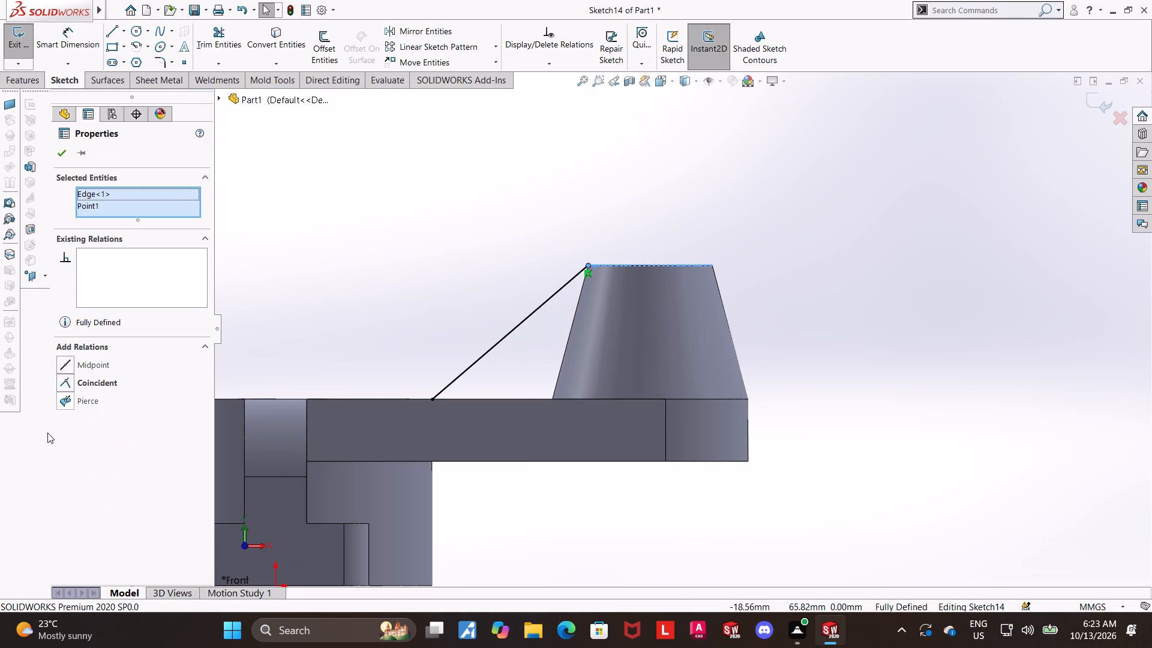
pyautogui.click(71, 385)
pyautogui.click(944, 381)
# Examine the sloped line's upper endpoint and its relations to the boss's top edge.
pyautogui.scroll(1, 832, 375)
pyautogui.scroll(-1, 769, 358)
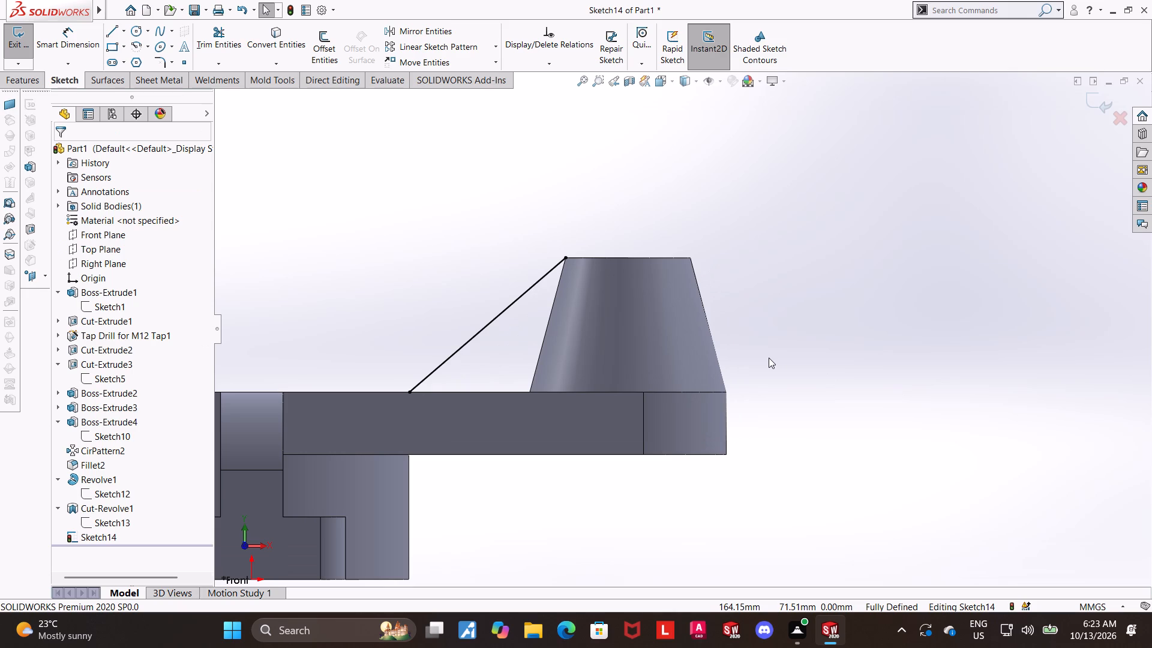
pyautogui.scroll(1, 763, 334)
pyautogui.scroll(-1, 752, 361)
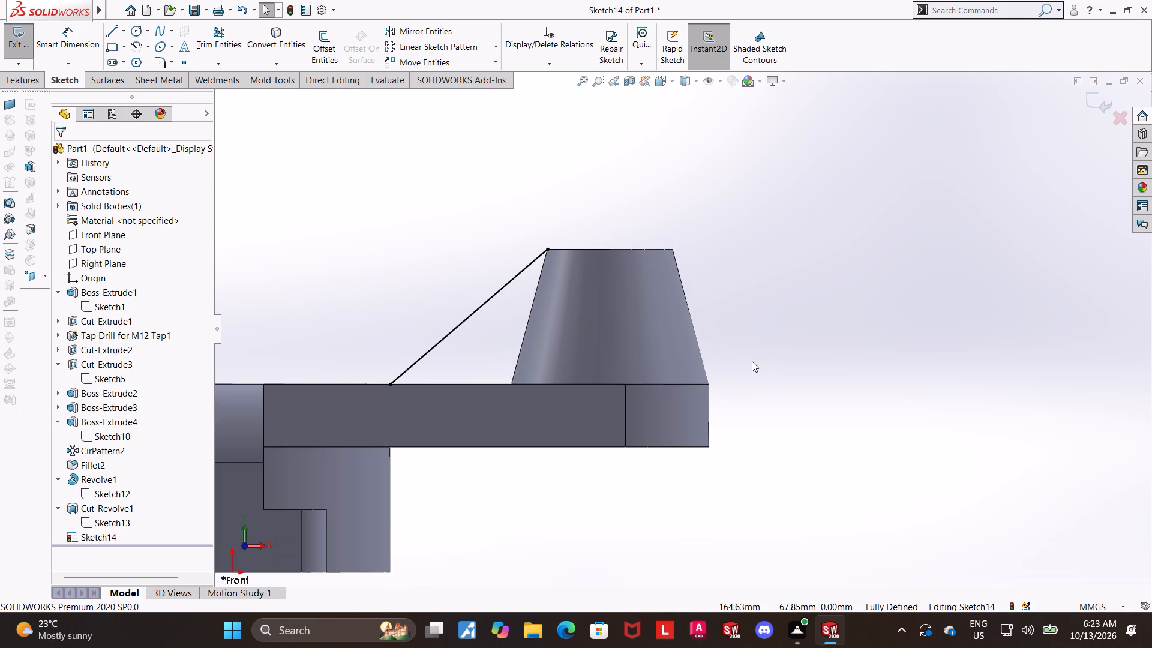
pyautogui.scroll(1, 731, 352)
pyautogui.scroll(-1, 566, 296)
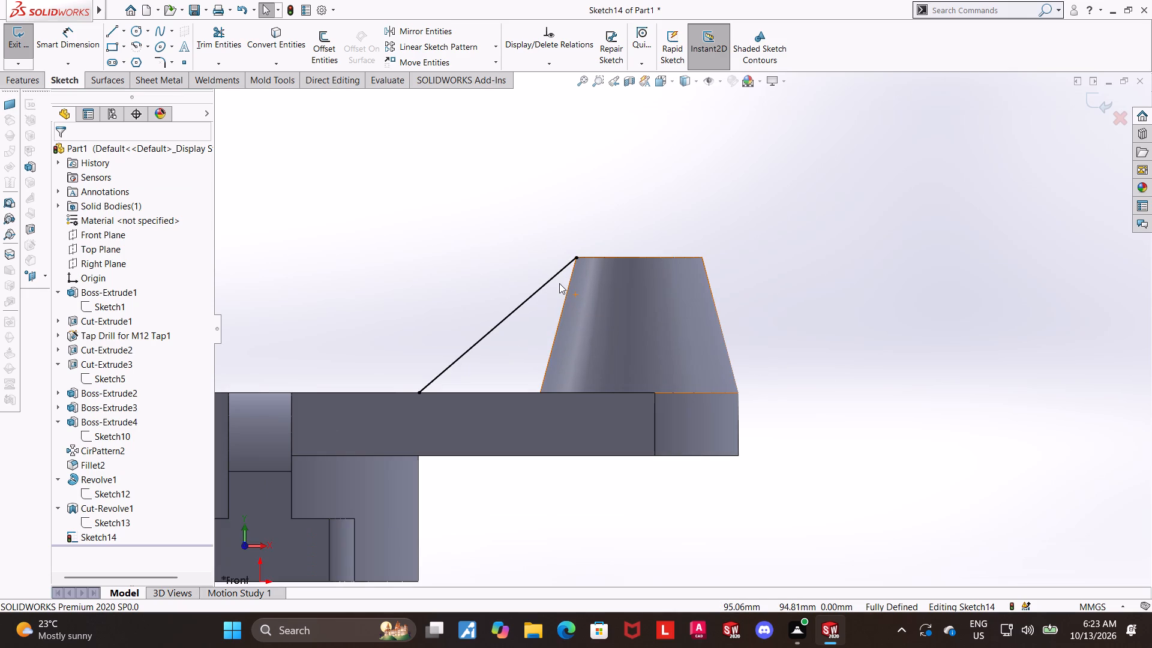
pyautogui.scroll(-2, 559, 283)
pyautogui.scroll(-4, 608, 242)
pyautogui.press('Escape')
pyautogui.click(606, 283)
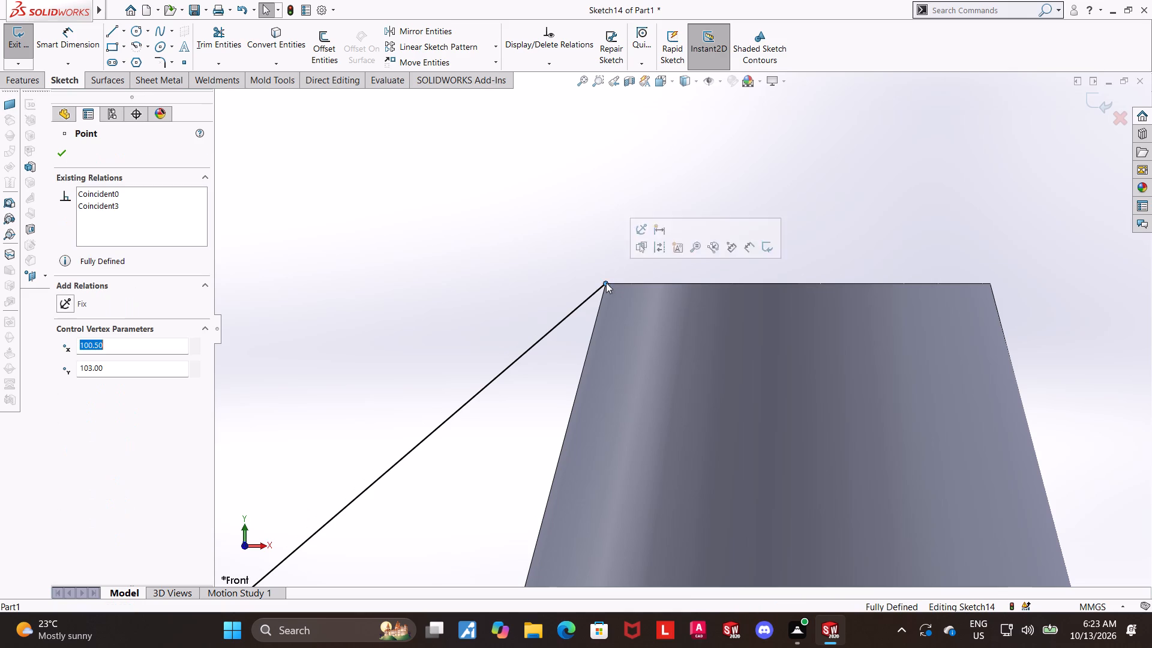
pyautogui.keyDown('ctrl'); pyautogui.click(623, 283); pyautogui.keyUp('ctrl')
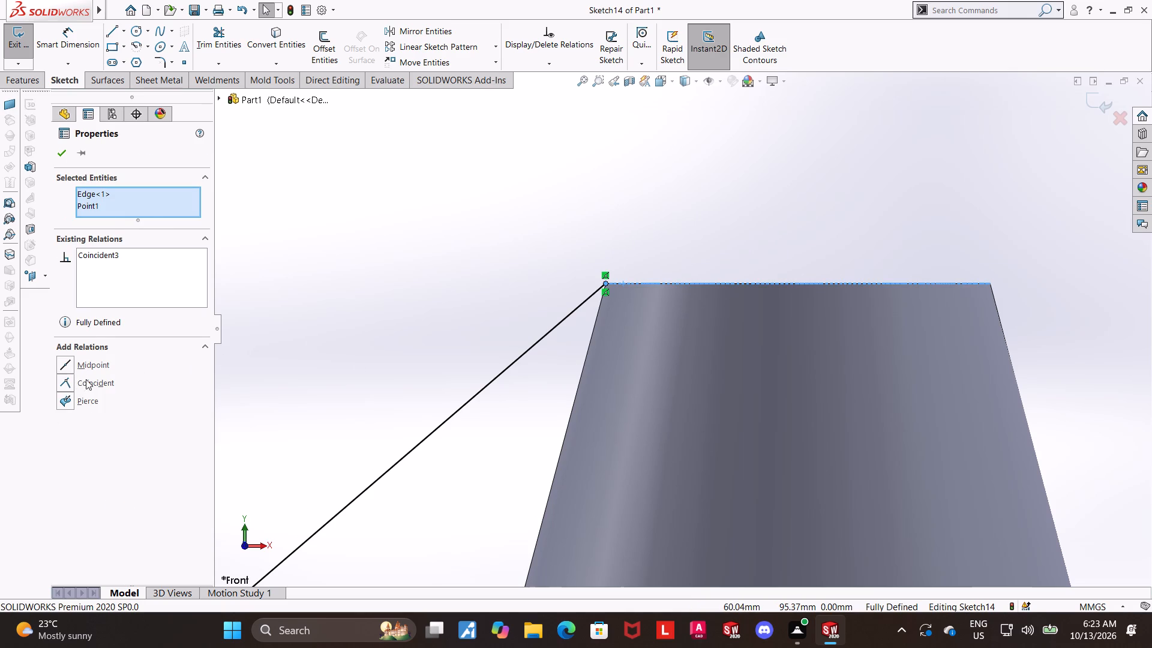
pyautogui.press('Escape')
pyautogui.scroll(1, 635, 286)
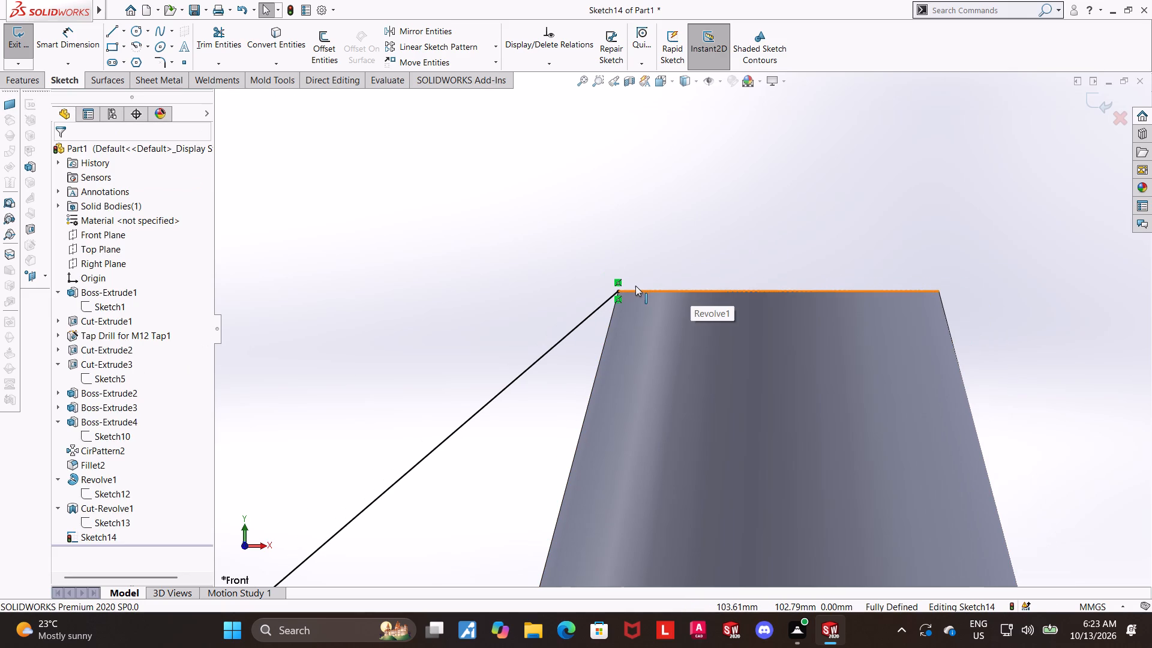
pyautogui.scroll(1, 635, 286)
pyautogui.scroll(-4, 622, 290)
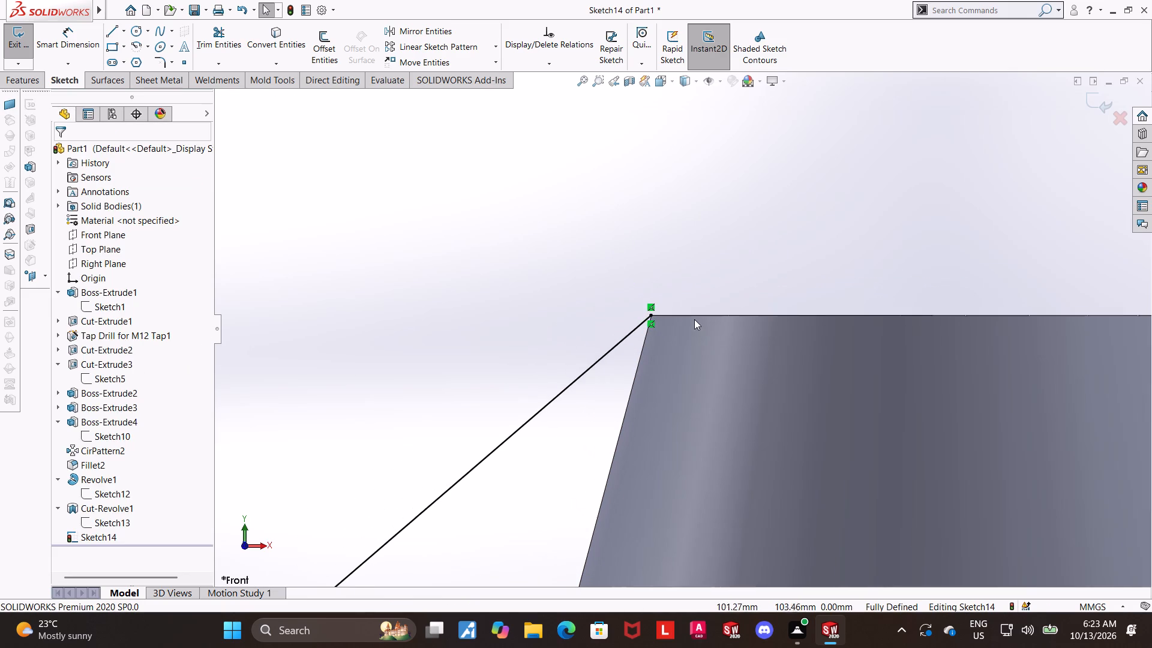
pyautogui.scroll(-5, 700, 322)
pyautogui.scroll(-2, 601, 308)
# Sketch a short horizontal line from the sloped line's upper endpoint along the boss's top edge.
pyautogui.click(120, 34)
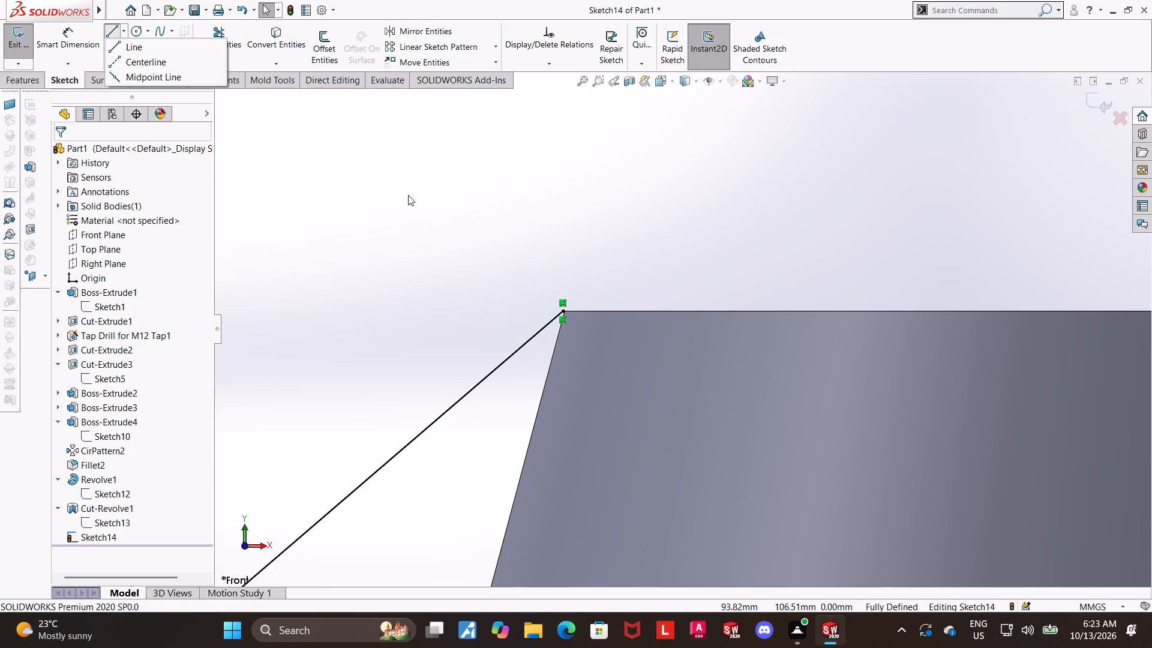
pyautogui.scroll(-17, 596, 307)
pyautogui.press('Escape')
pyautogui.click(117, 26)
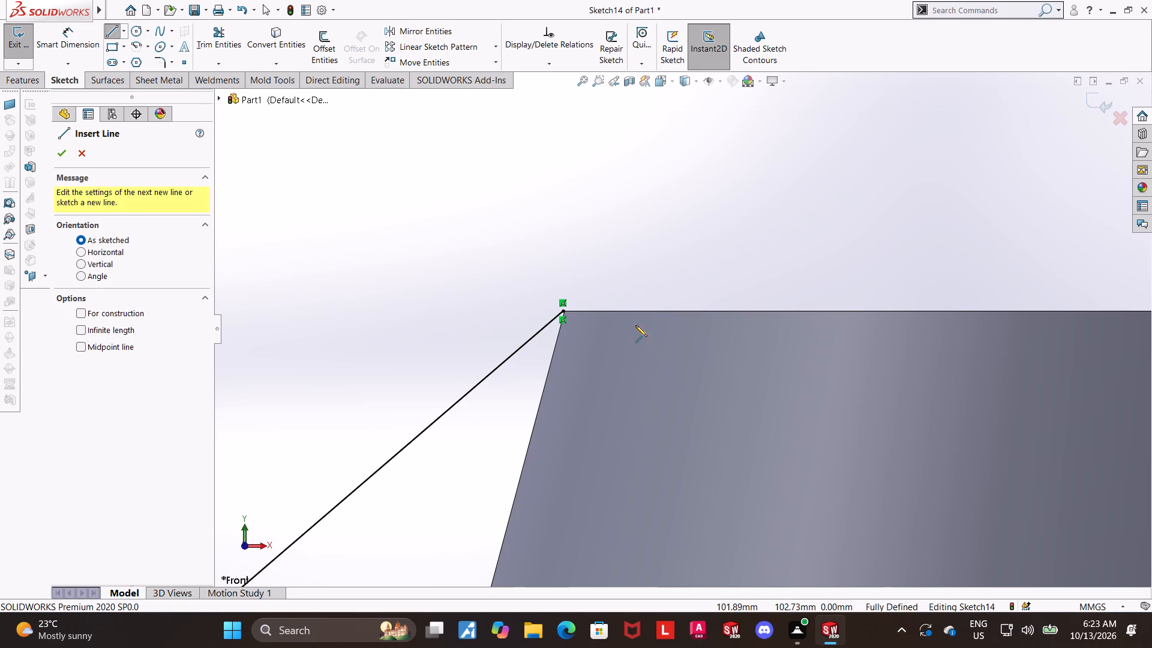
pyautogui.click(564, 310)
pyautogui.click(575, 311)
pyautogui.press('Escape')
pyautogui.press('Escape')
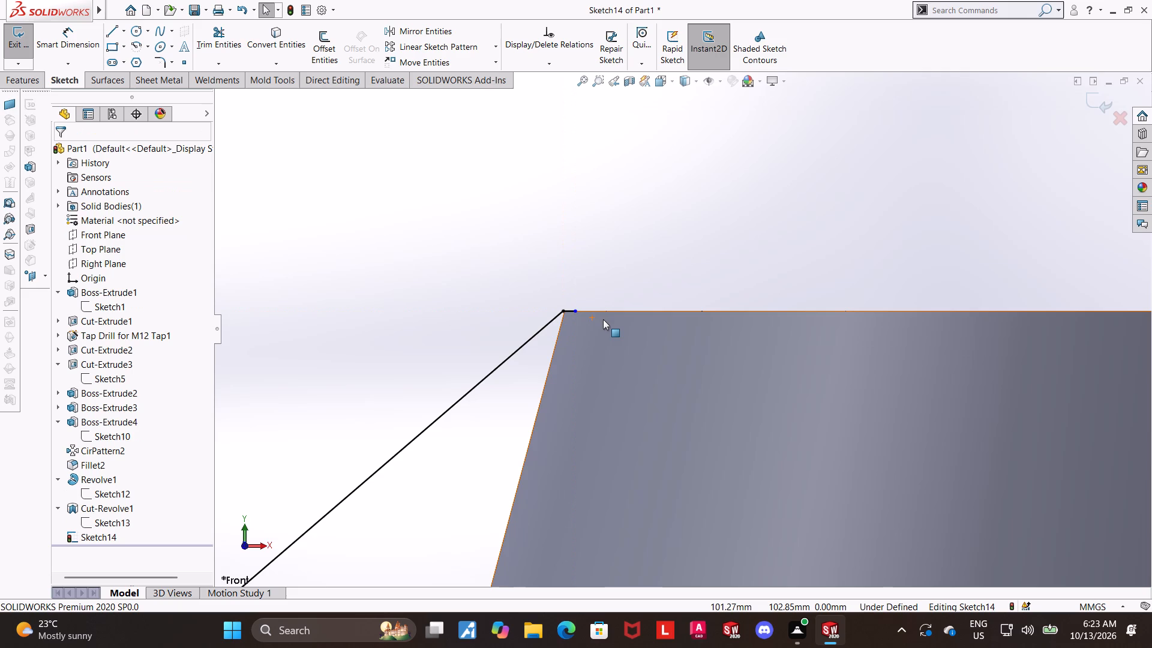
pyautogui.press('Escape')
pyautogui.scroll(1, 603, 319)
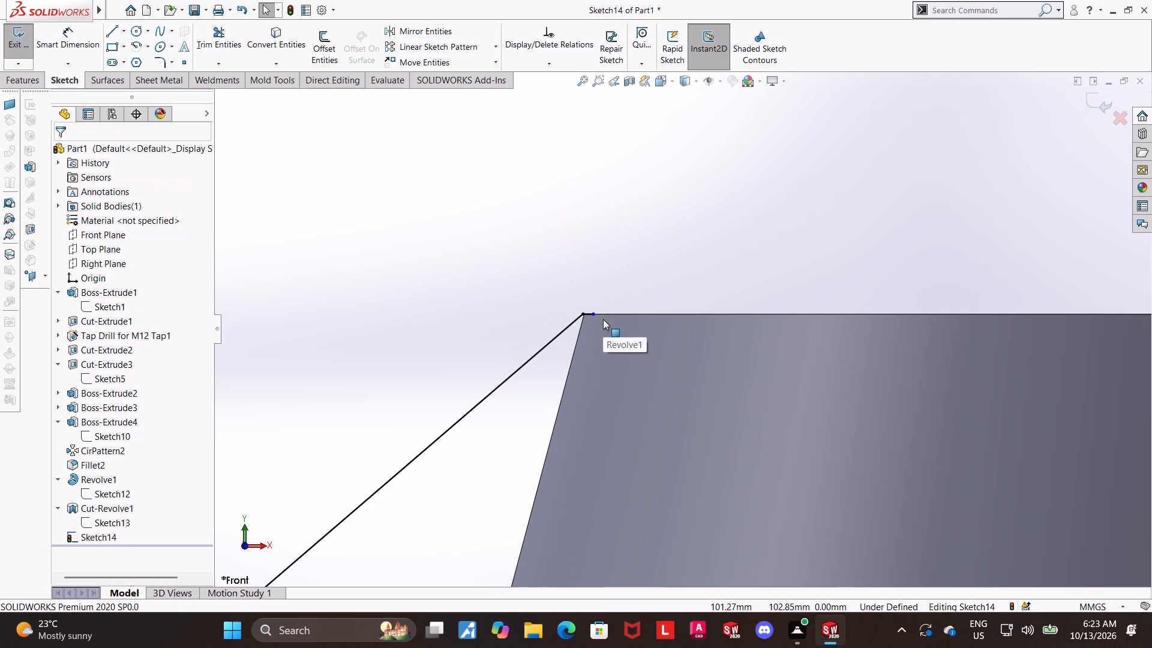
pyautogui.scroll(1, 603, 319)
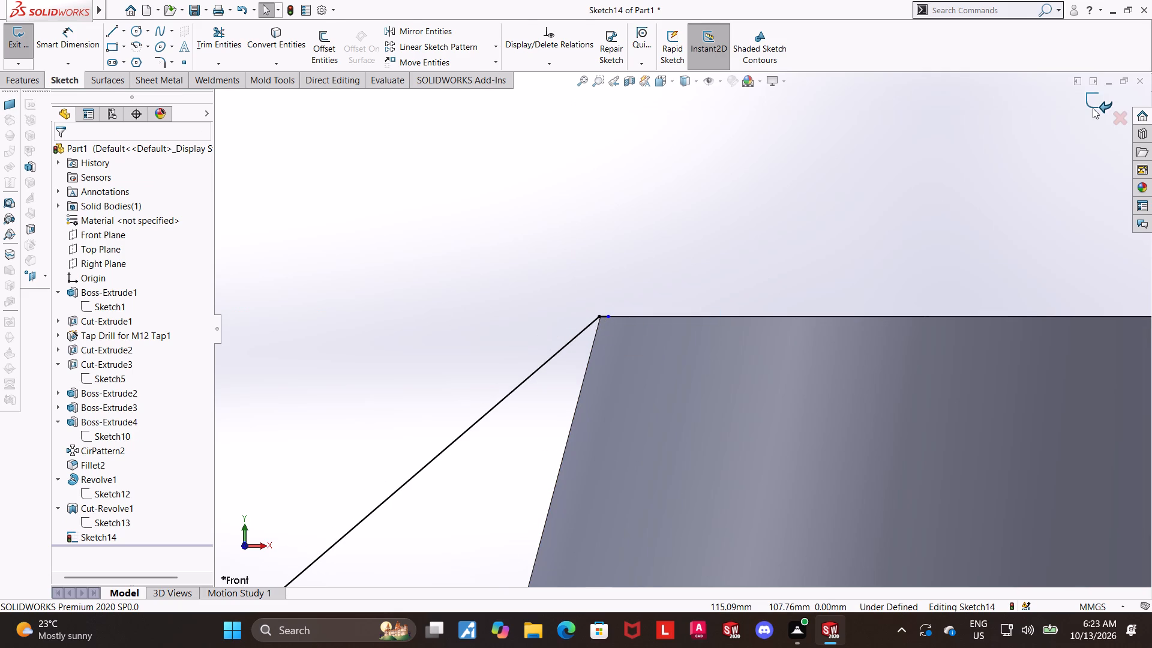
# Exit the sketch and create a 10 mm thick, both-sided Rib from the sloped line with the material side flipped.
pyautogui.click(1093, 108)
pyautogui.click(497, 30)
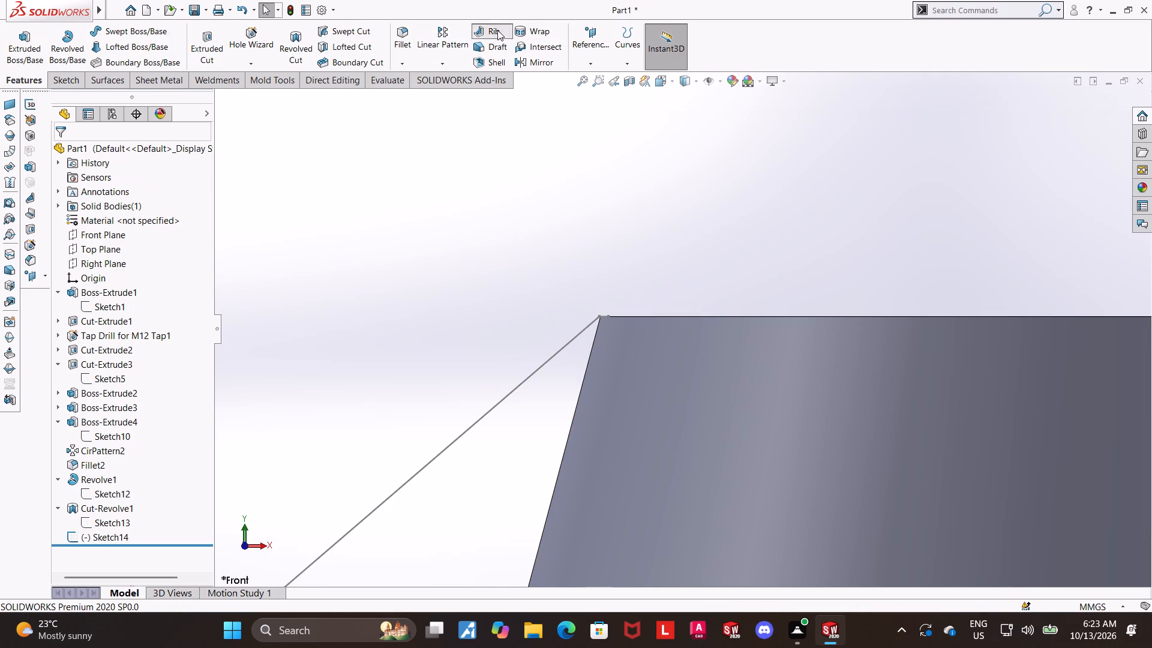
pyautogui.click(542, 364)
pyautogui.scroll(4, 545, 362)
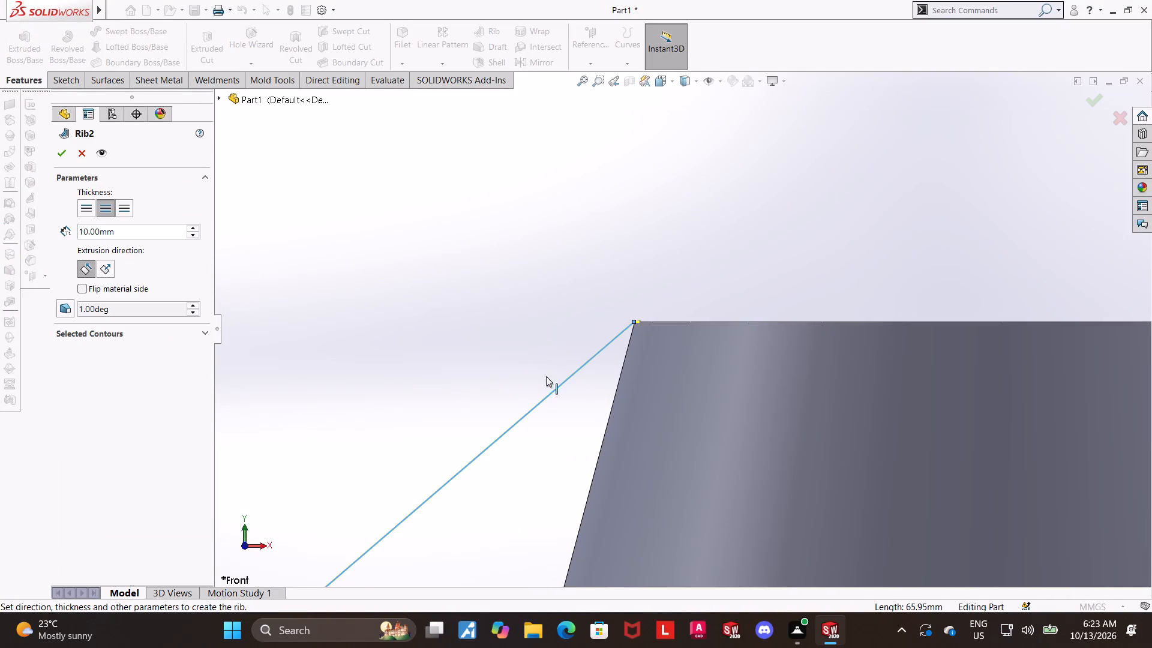
pyautogui.scroll(5, 545, 383)
pyautogui.click(77, 288)
pyautogui.click(78, 288)
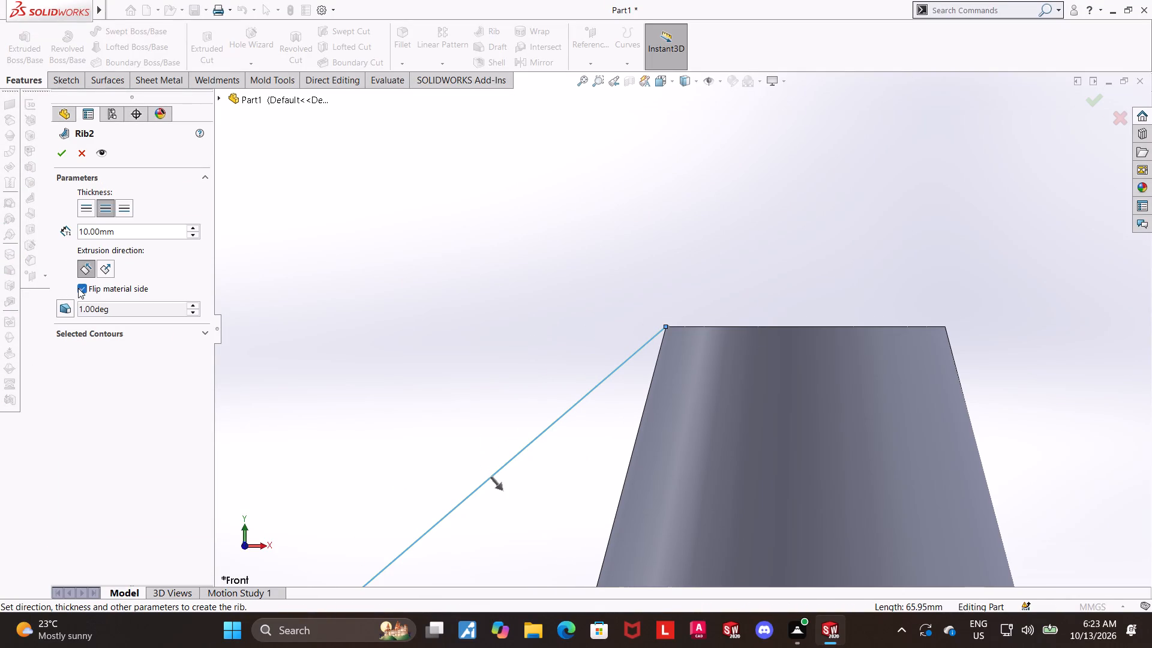
pyautogui.click(70, 156)
# Examine the rib and where its upper end meets the tapered boss's top edge.
pyautogui.scroll(2, 601, 337)
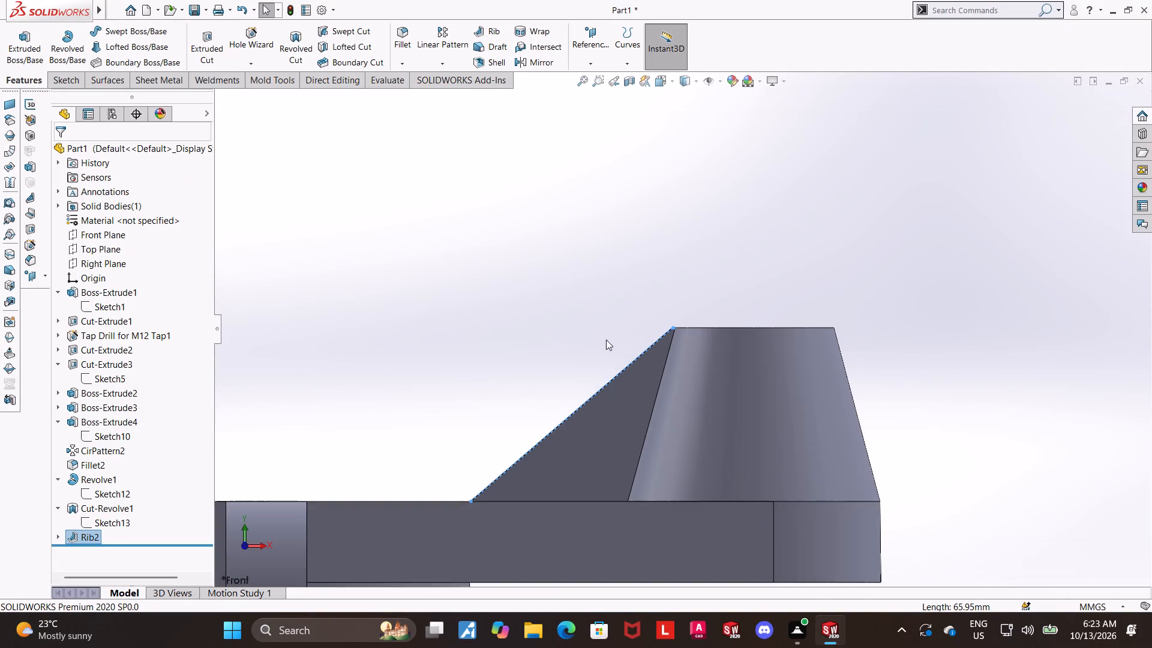
pyautogui.scroll(3, 606, 340)
pyautogui.moveTo(599, 352); pyautogui.dragTo(637, 434, button='middle')
pyautogui.scroll(-3, 655, 314)
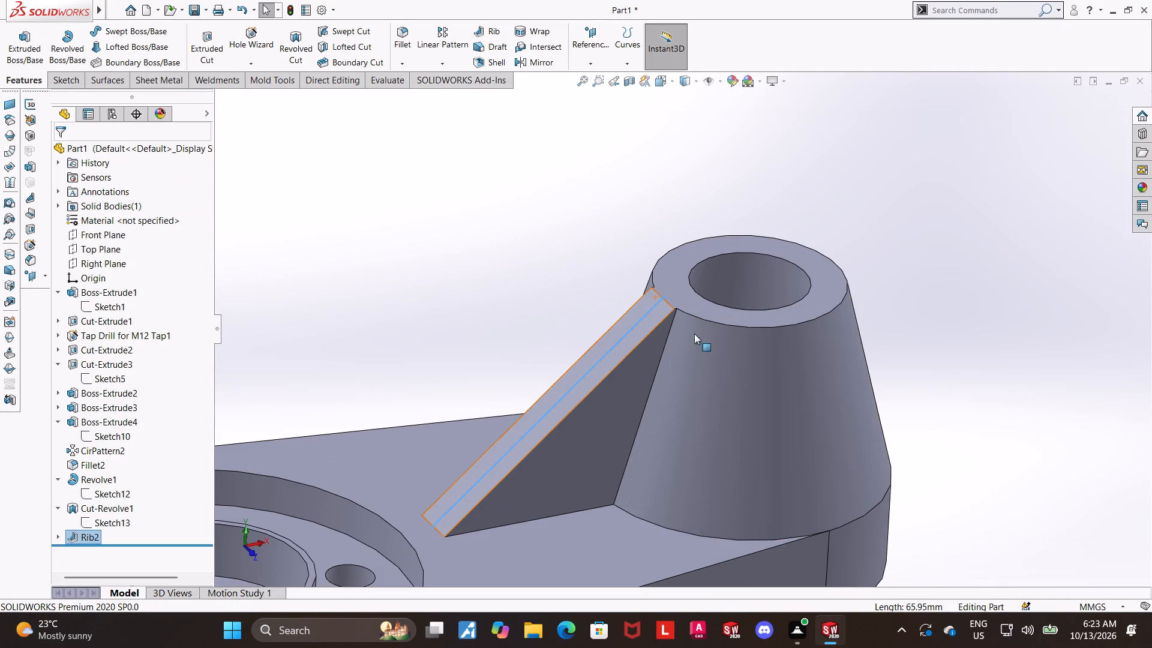
pyautogui.scroll(-3, 705, 314)
pyautogui.scroll(3, 758, 318)
pyautogui.click(925, 332)
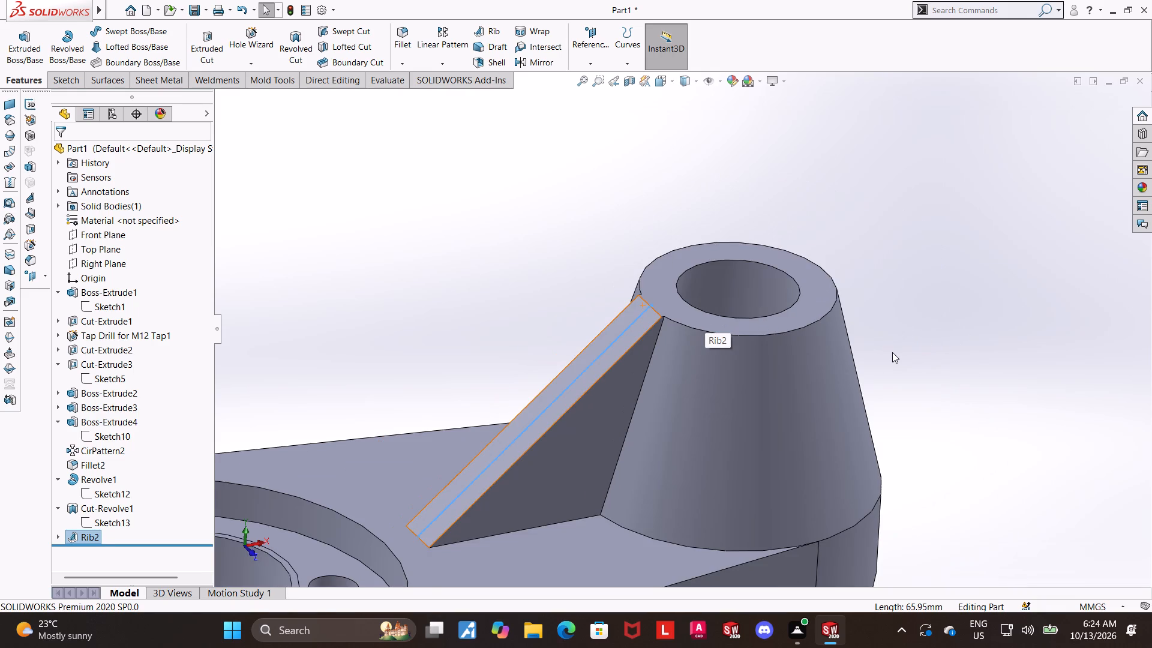
pyautogui.scroll(1, 892, 352)
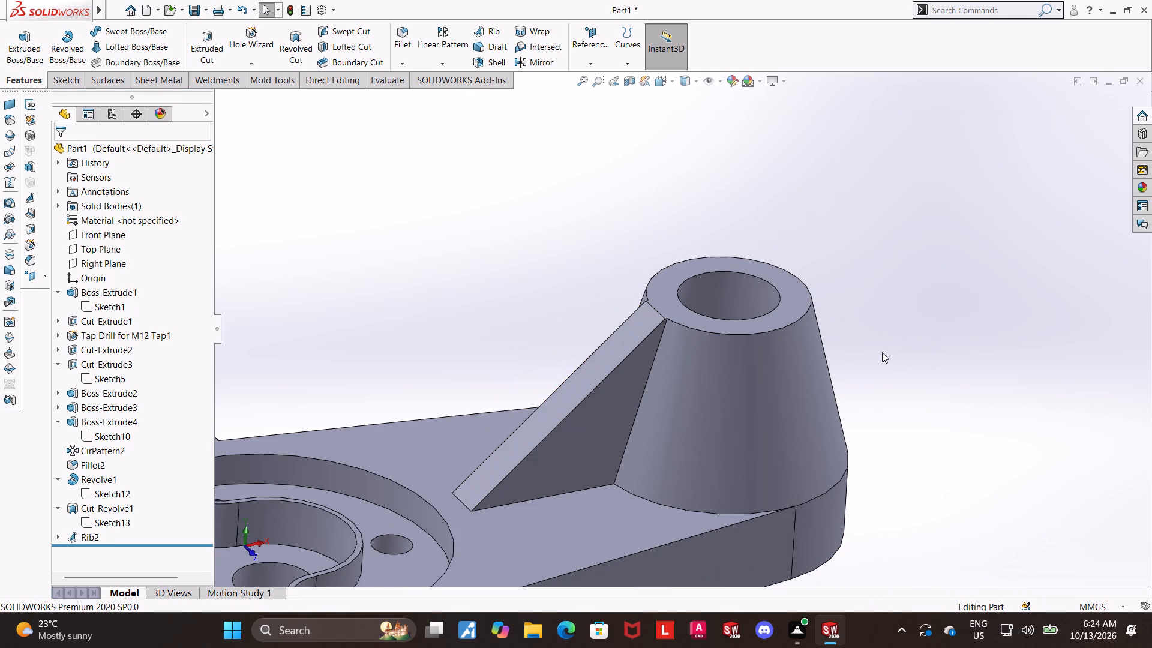
pyautogui.scroll(1, 879, 352)
pyautogui.scroll(-3, 653, 316)
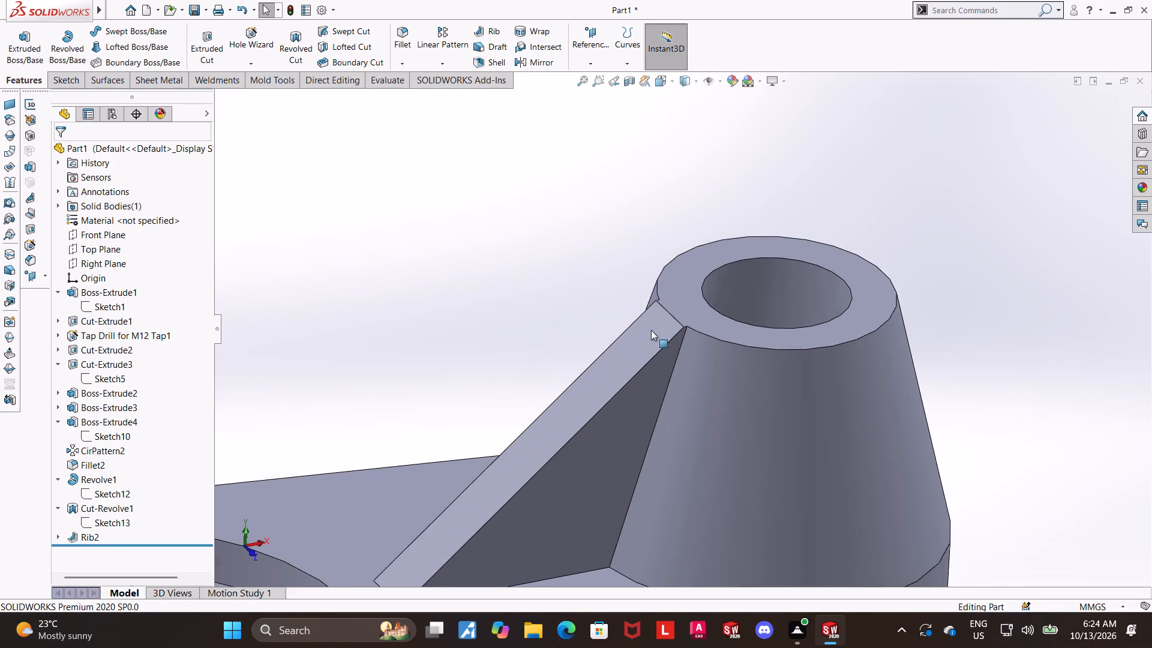
pyautogui.scroll(2, 650, 334)
pyautogui.moveTo(652, 352); pyautogui.dragTo(605, 301, button='middle')
pyautogui.moveTo(635, 335); pyautogui.dragTo(620, 319, button='middle')
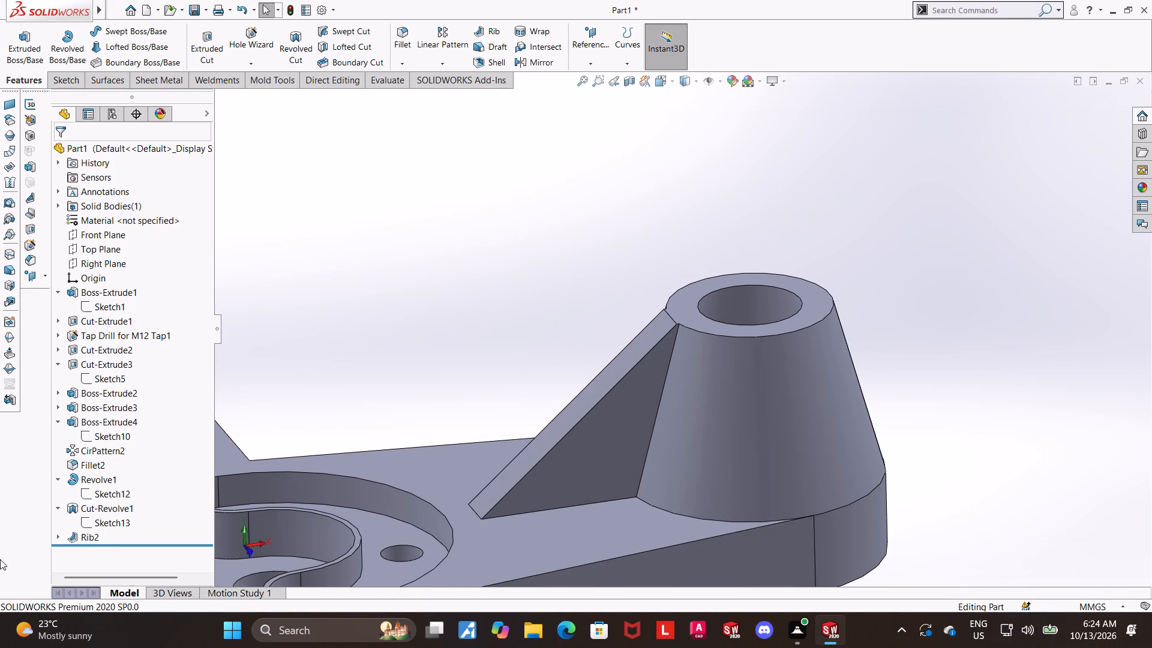
# Reopen the rib's sketch for editing, viewed normal to its plane.
pyautogui.click(59, 535)
pyautogui.click(86, 548)
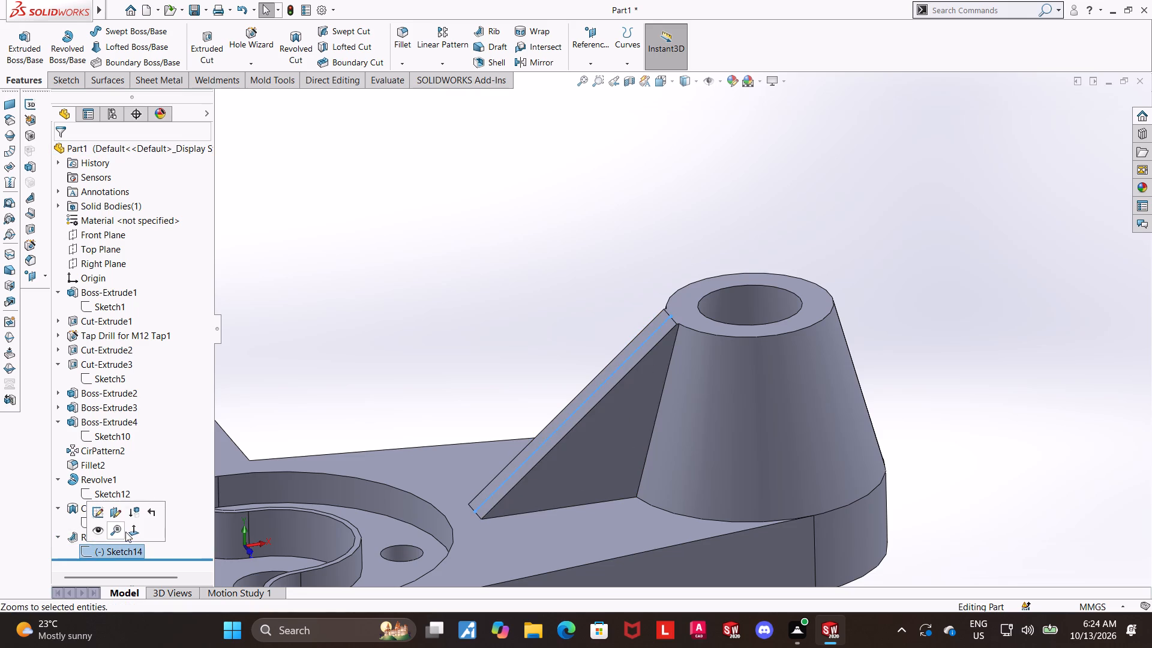
pyautogui.click(129, 531)
pyautogui.click(128, 550)
pyautogui.click(136, 521)
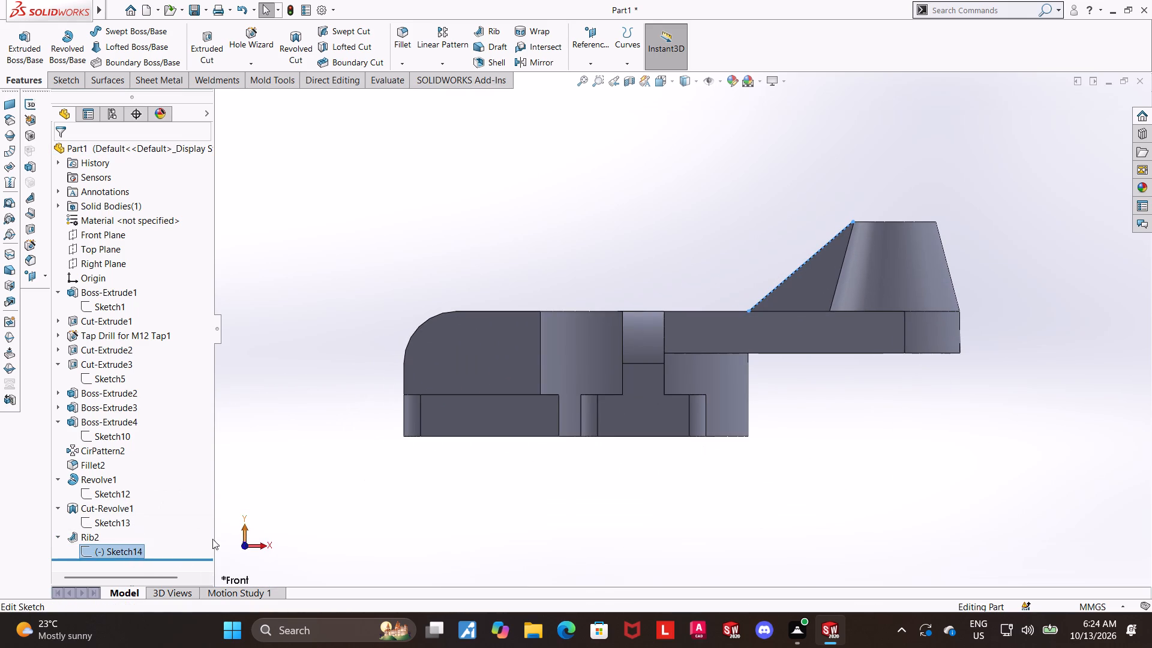
pyautogui.click(307, 553)
pyautogui.click(119, 550)
pyautogui.click(134, 515)
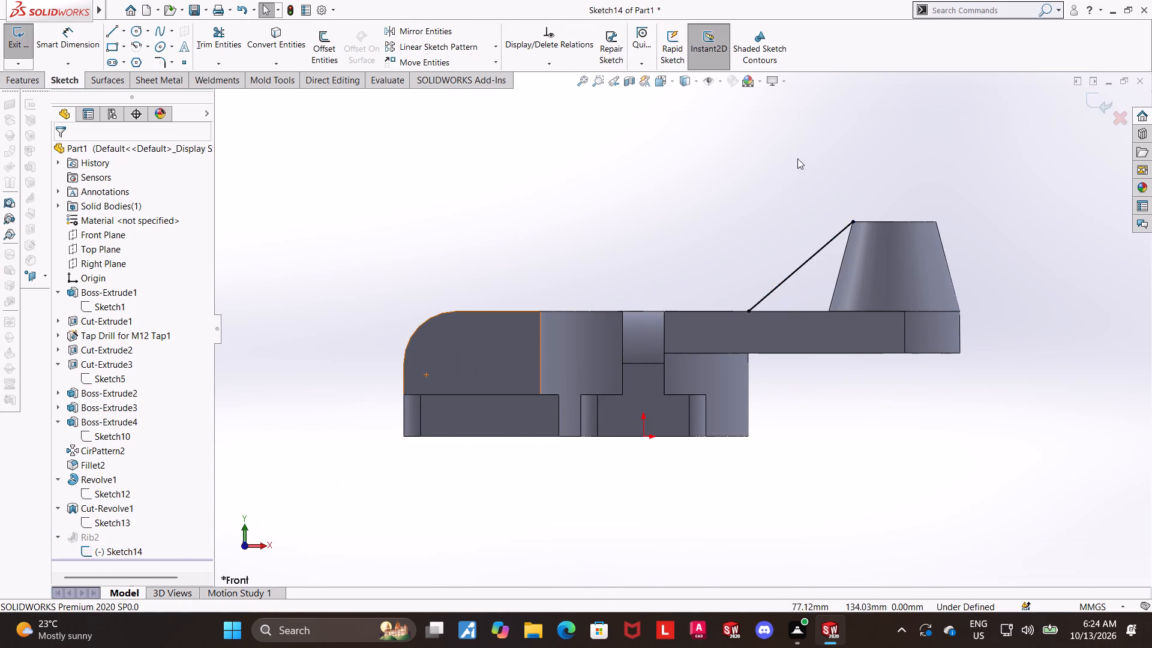
# Examine the sloped line's upper endpoint, its relations and its position against the boss's top corner.
pyautogui.scroll(-4, 875, 211)
pyautogui.scroll(-9, 774, 263)
pyautogui.scroll(-6, 643, 293)
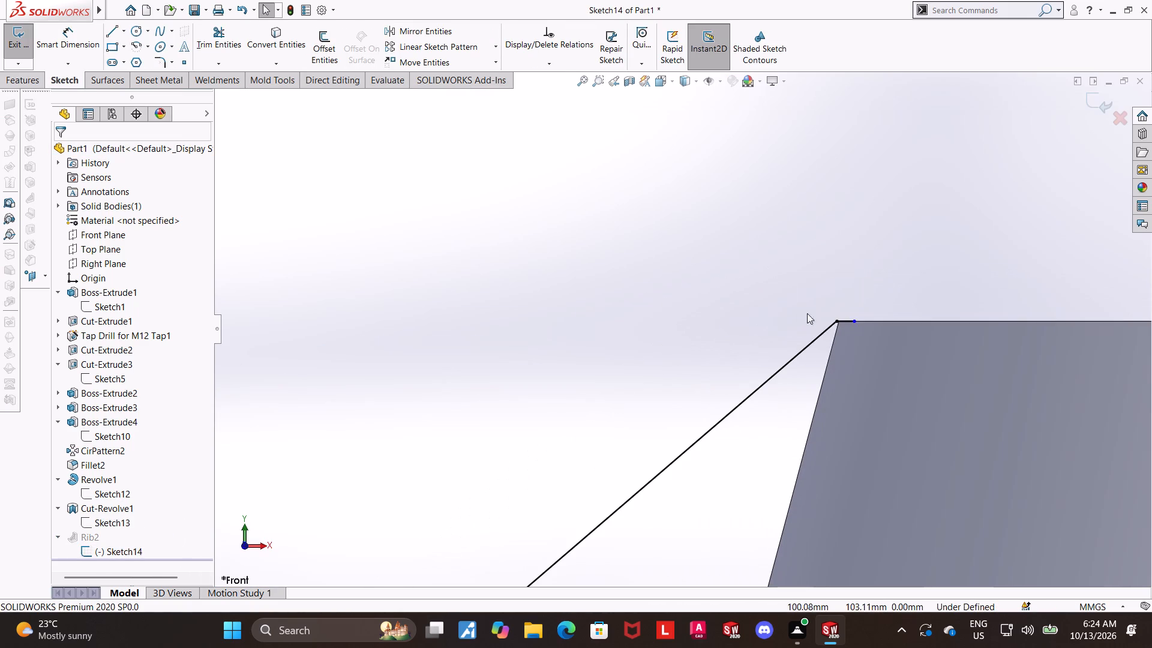
pyautogui.scroll(-11, 809, 317)
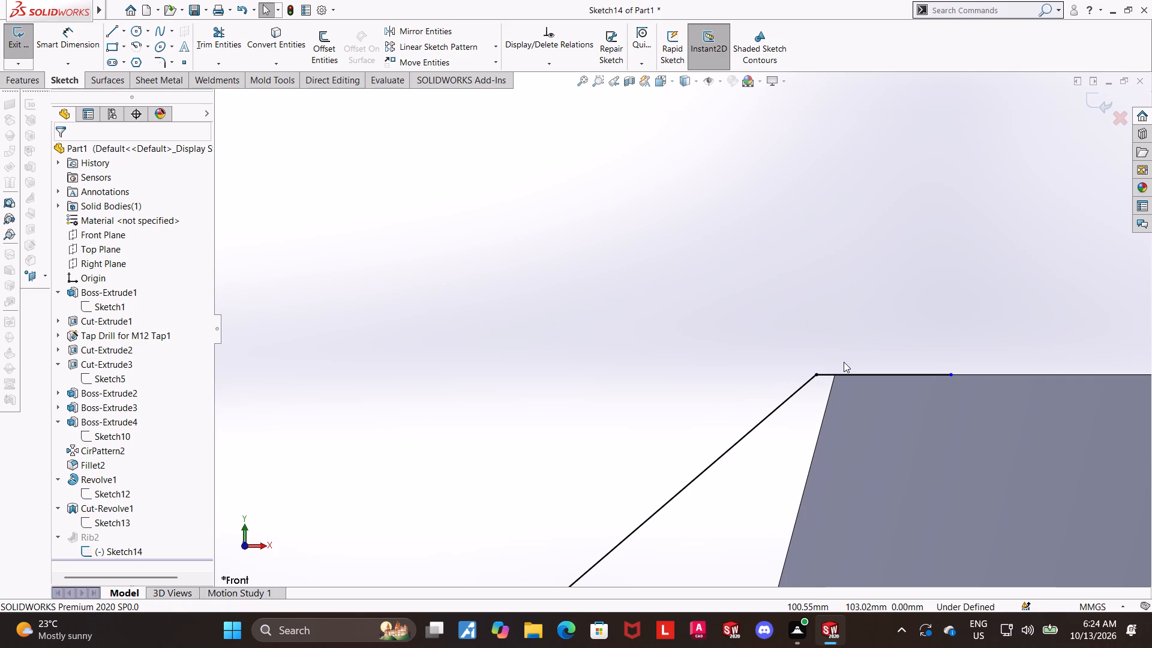
pyautogui.click(816, 373)
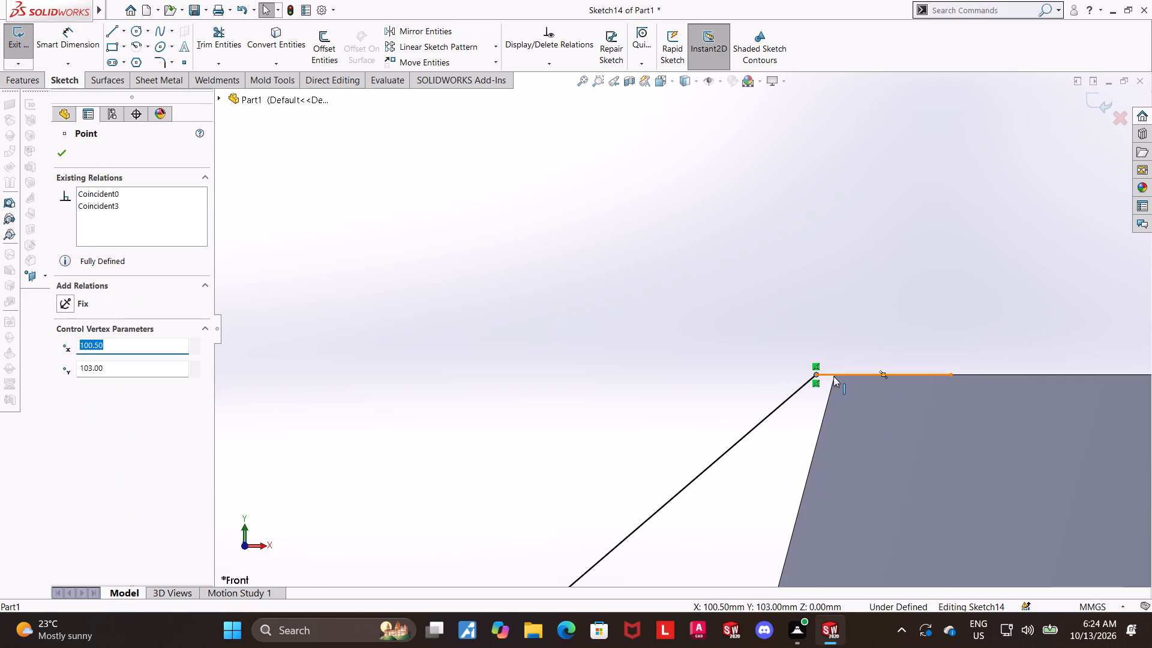
pyautogui.keyDown('ctrl'); pyautogui.scroll(-6, 849, 378); pyautogui.keyUp('ctrl')
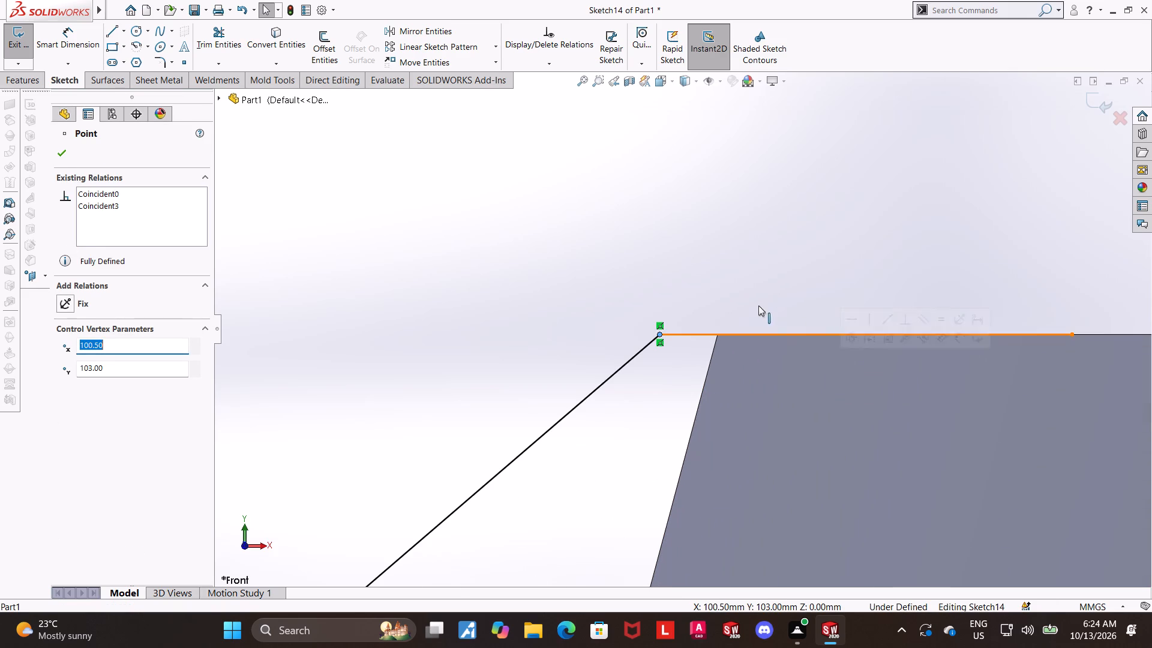
pyautogui.press('Escape')
pyautogui.press('Escape')
pyautogui.keyDown('ctrl'); pyautogui.click(661, 335); pyautogui.keyUp('ctrl')
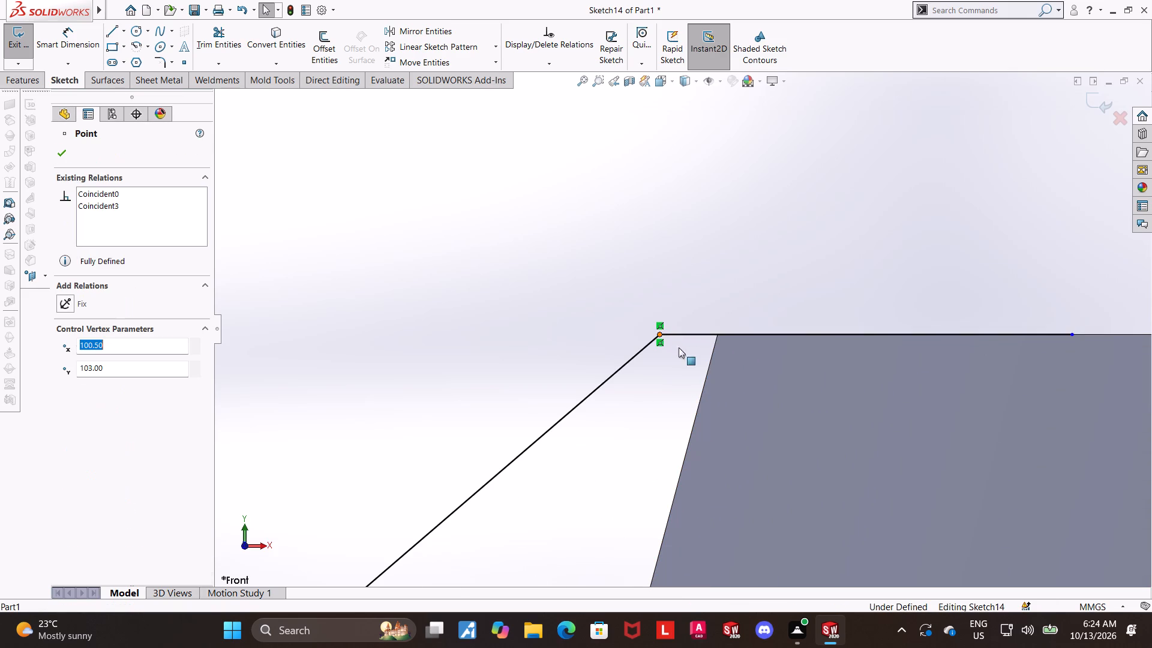
pyautogui.keyDown('ctrl'); pyautogui.scroll(-7, 727, 320); pyautogui.keyUp('ctrl')
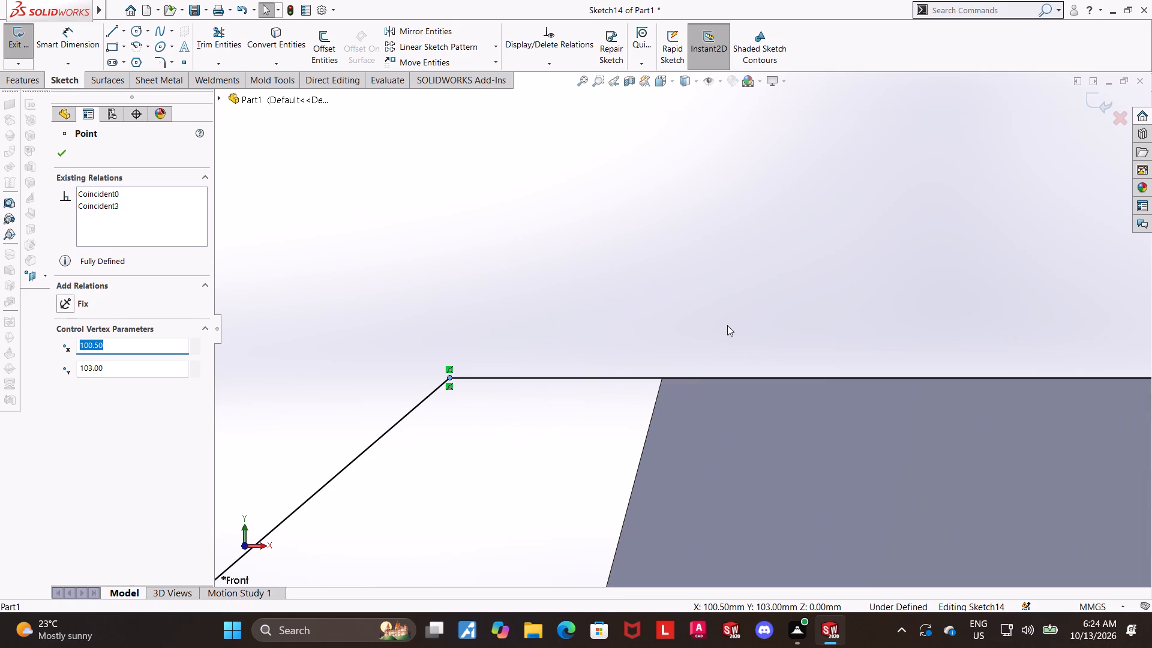
pyautogui.press('Escape')
pyautogui.press('Escape')
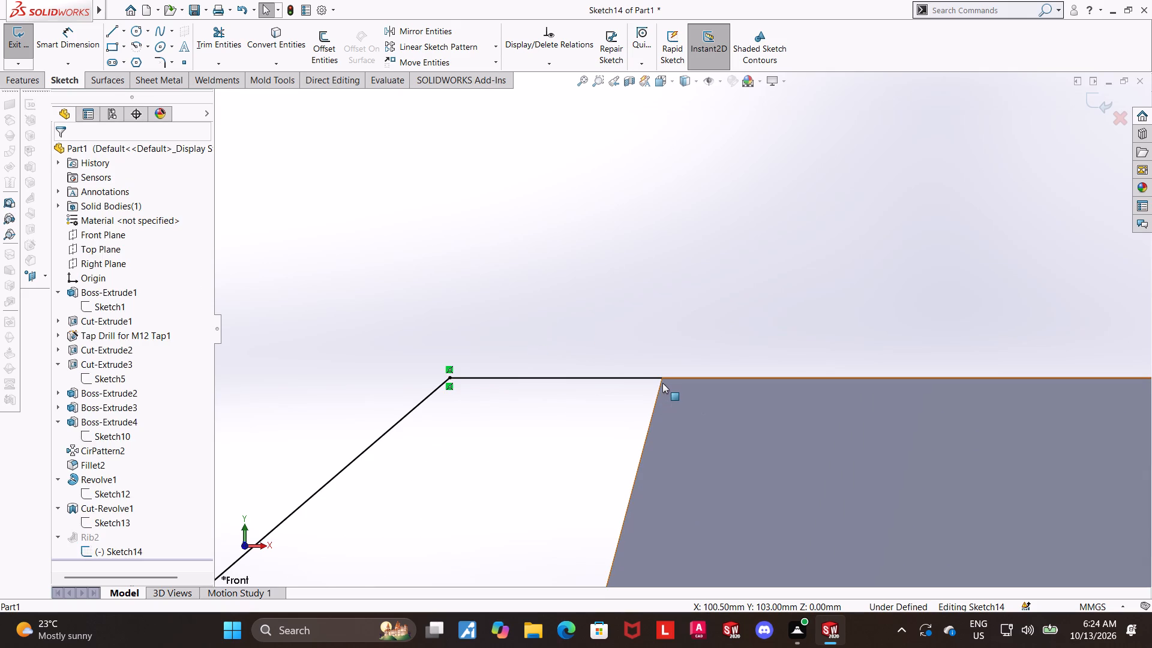
# Delete the Coincident relation tying the sloped line's upper endpoint to the boss's silhouette vertex.
pyautogui.scroll(6, 683, 376)
pyautogui.moveTo(604, 346); pyautogui.dragTo(686, 350)
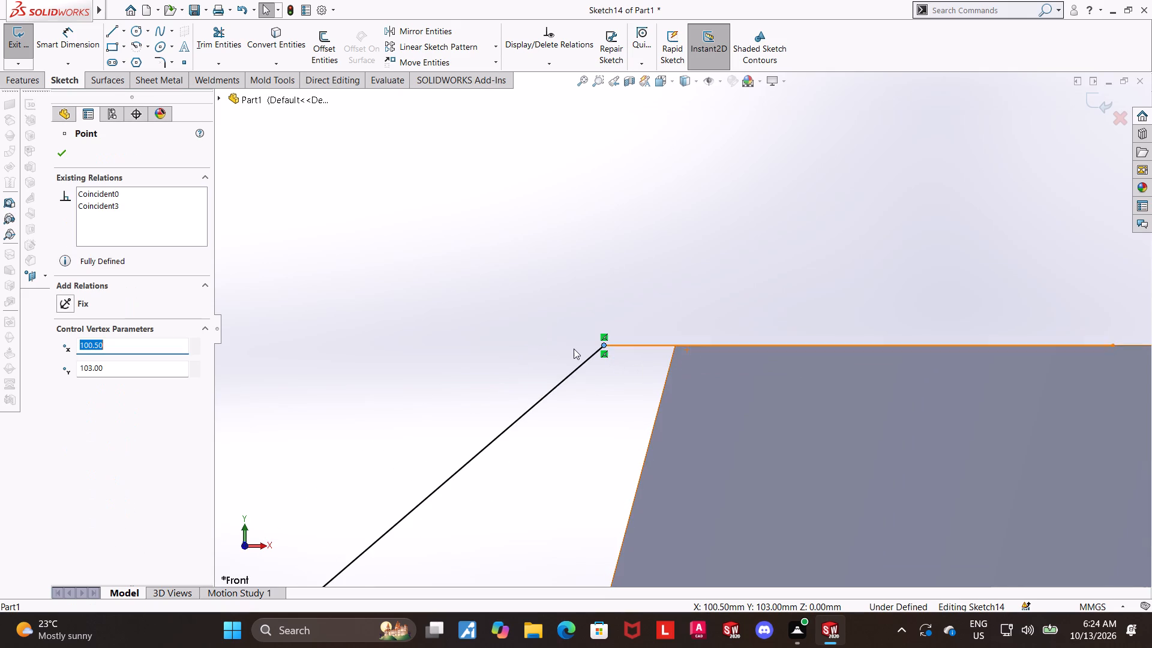
pyautogui.rightClick(605, 353)
pyautogui.click(652, 511)
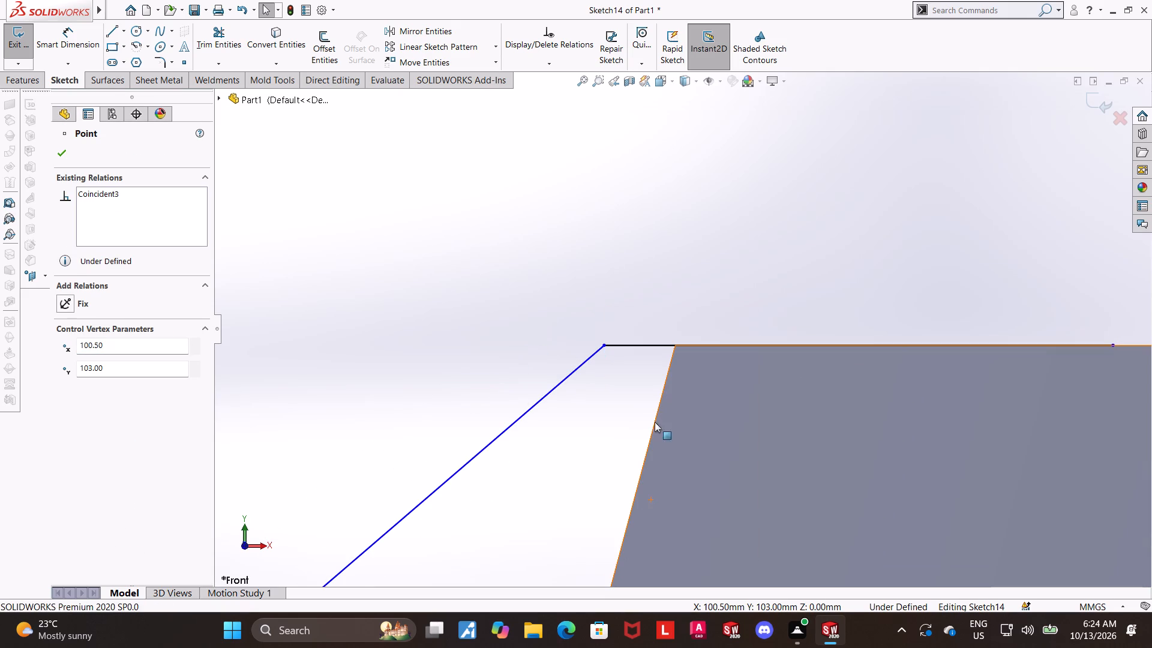
pyautogui.press('Escape')
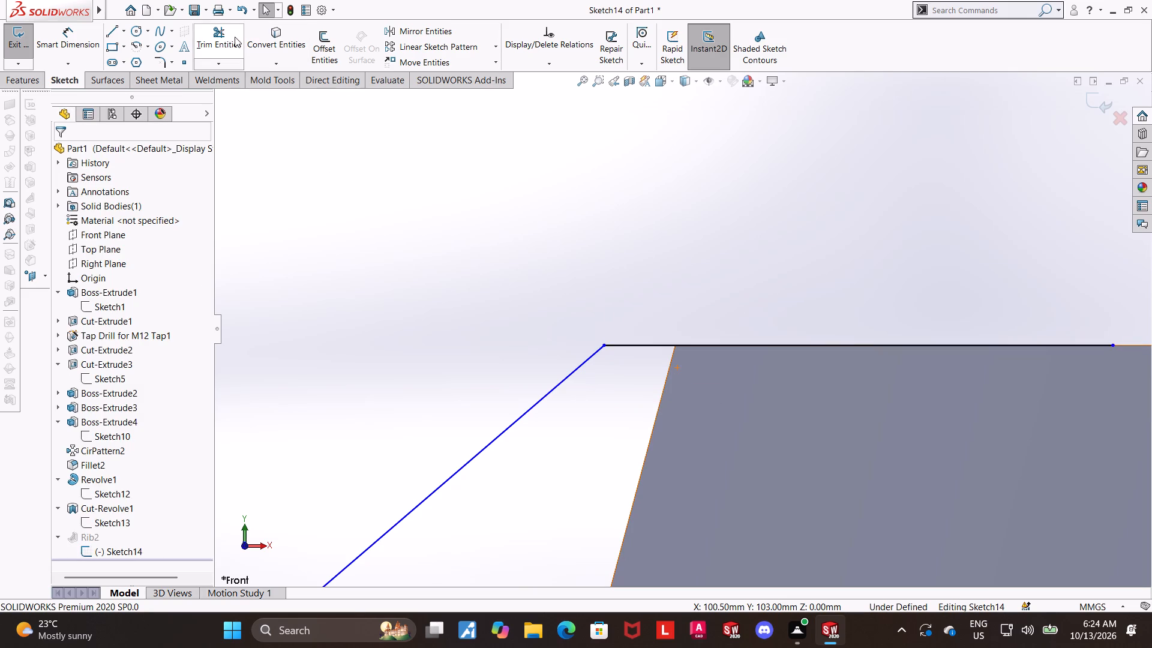
# Trim away the short horizontal line along the boss's top edge with Power trim.
pyautogui.click(235, 37)
pyautogui.press('Escape')
pyautogui.moveTo(650, 371); pyautogui.dragTo(643, 280)
pyautogui.moveTo(628, 364); pyautogui.dragTo(648, 274)
pyautogui.press('Escape')
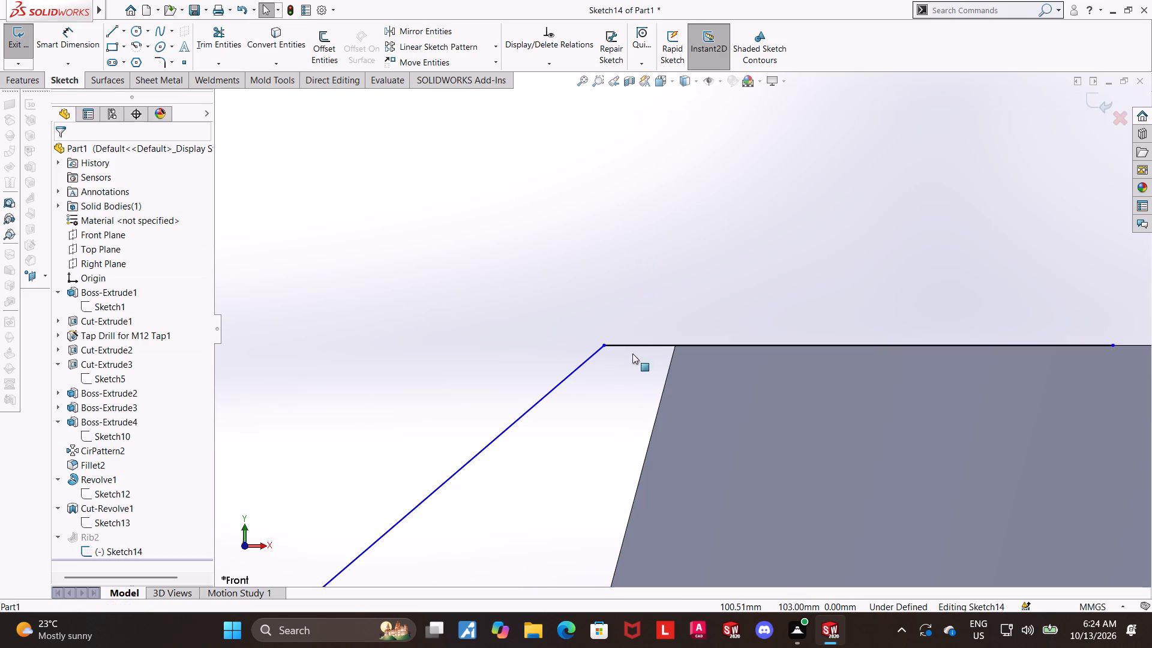
pyautogui.click(225, 27)
pyautogui.moveTo(697, 287); pyautogui.dragTo(655, 368)
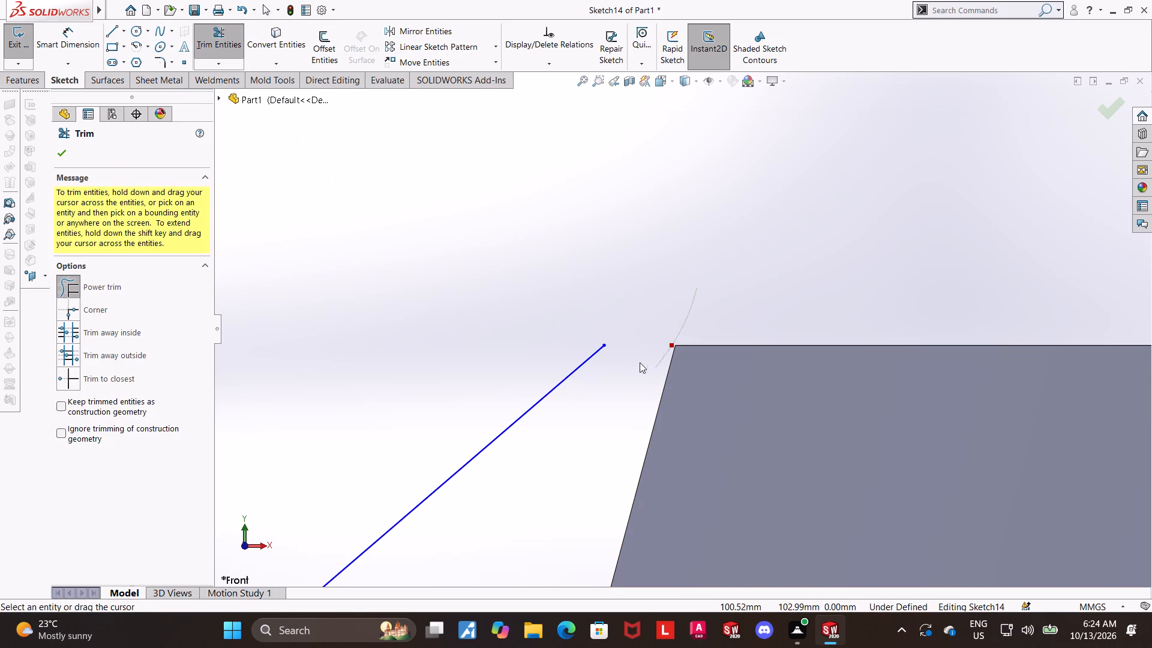
pyautogui.press('Escape')
# Add a Coincident relation between the sloped line's upper endpoint and the boss's top edge.
pyautogui.click(606, 344)
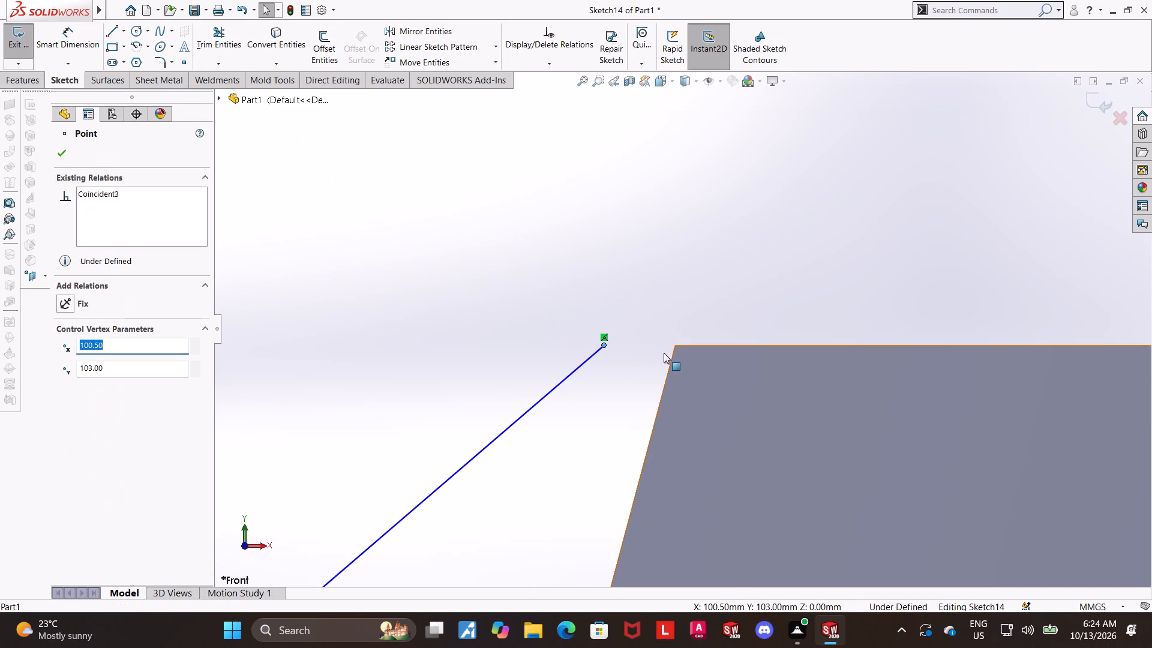
pyautogui.keyDown('ctrl'); pyautogui.click(677, 346); pyautogui.keyUp('ctrl')
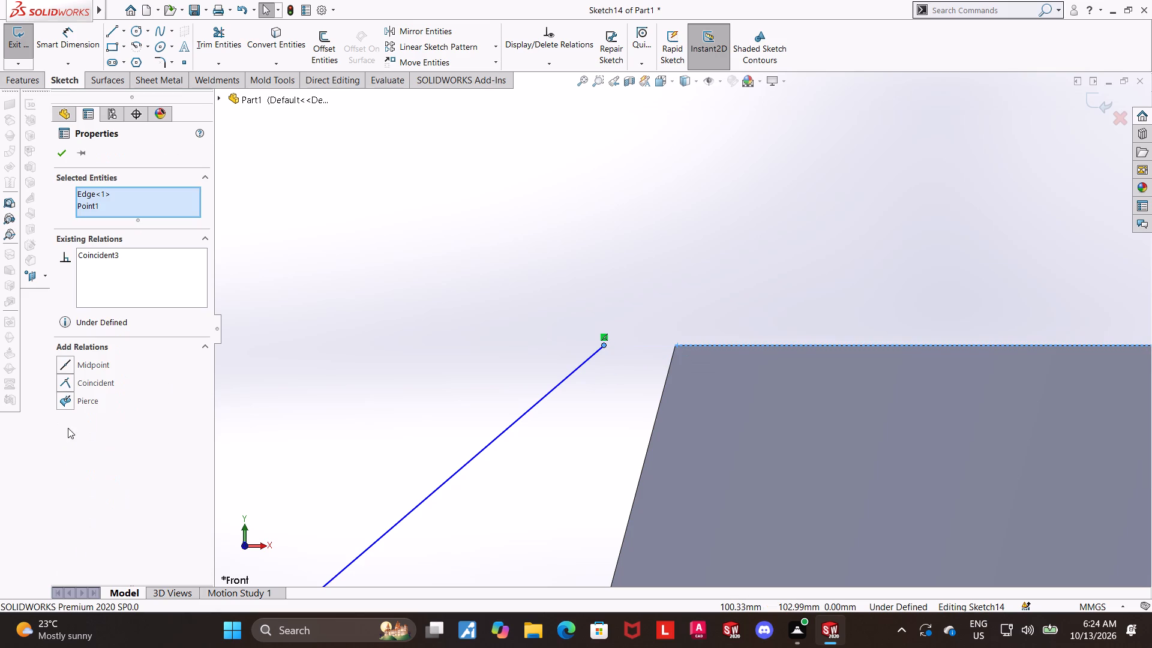
pyautogui.click(69, 383)
pyautogui.press('Escape')
pyautogui.press('Escape')
pyautogui.scroll(5, 643, 356)
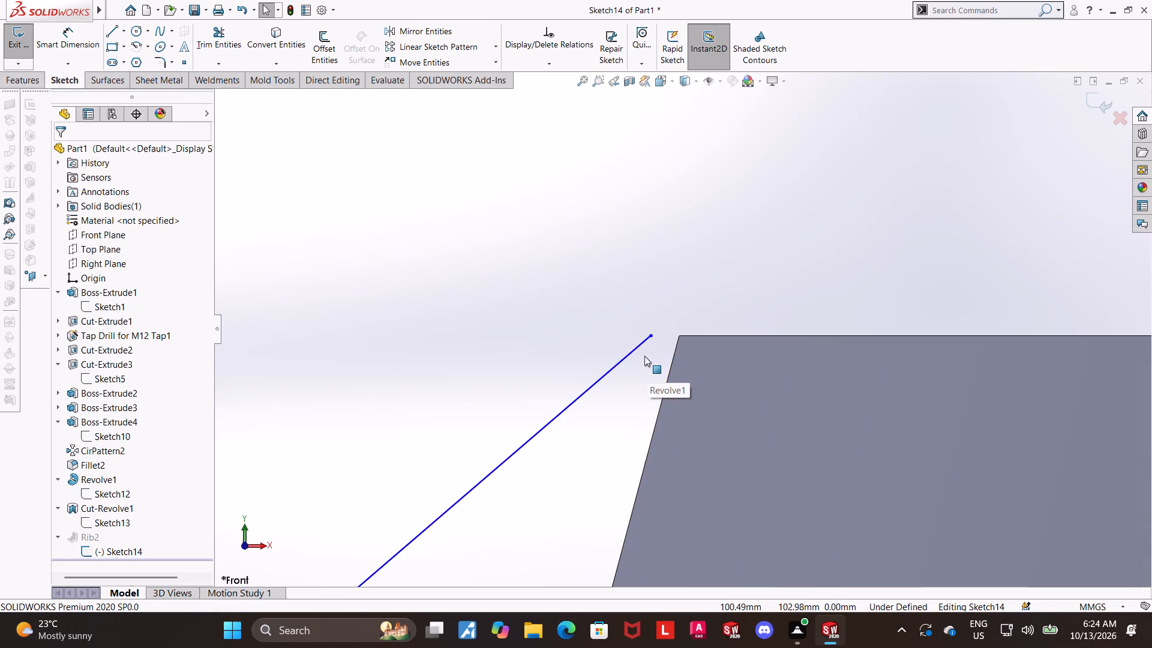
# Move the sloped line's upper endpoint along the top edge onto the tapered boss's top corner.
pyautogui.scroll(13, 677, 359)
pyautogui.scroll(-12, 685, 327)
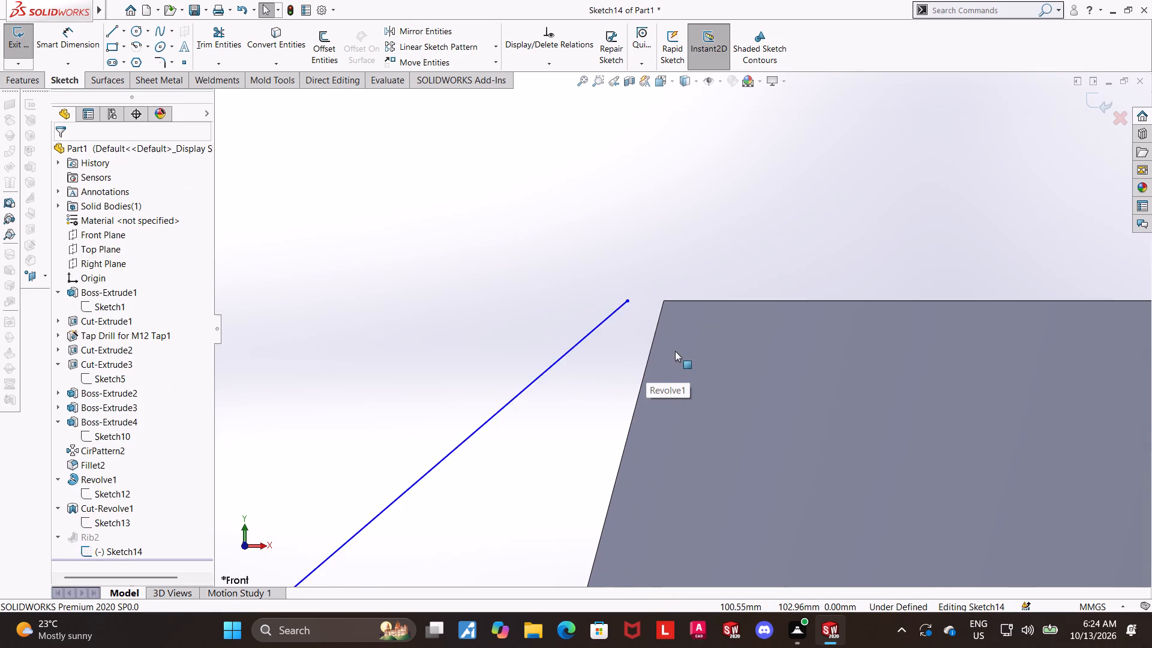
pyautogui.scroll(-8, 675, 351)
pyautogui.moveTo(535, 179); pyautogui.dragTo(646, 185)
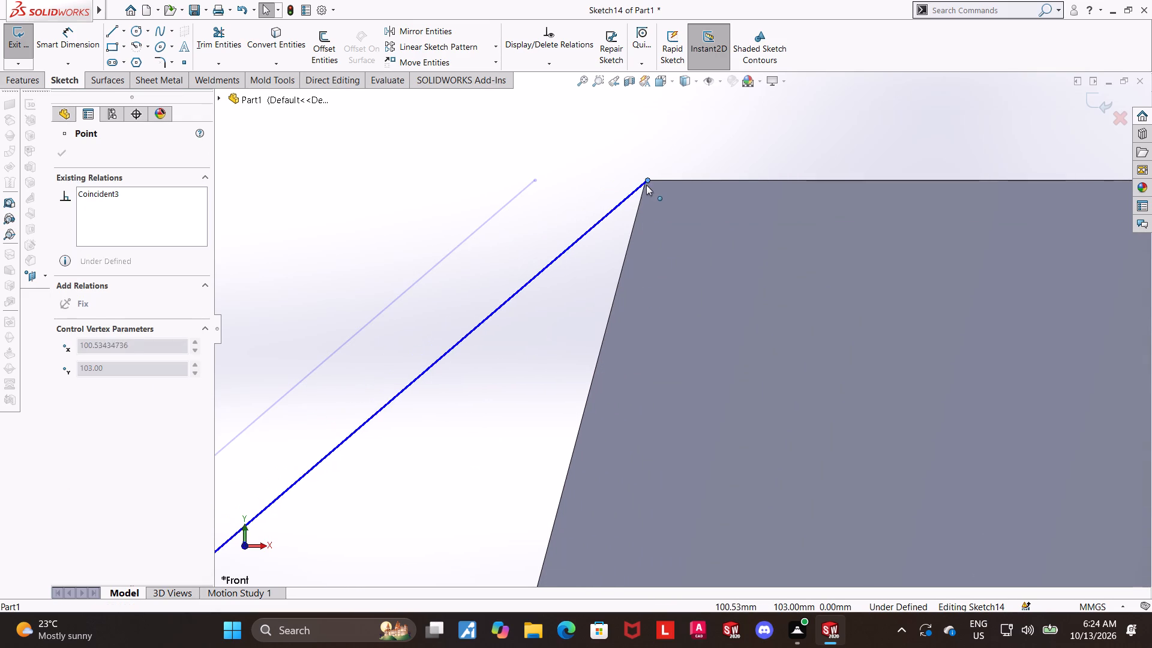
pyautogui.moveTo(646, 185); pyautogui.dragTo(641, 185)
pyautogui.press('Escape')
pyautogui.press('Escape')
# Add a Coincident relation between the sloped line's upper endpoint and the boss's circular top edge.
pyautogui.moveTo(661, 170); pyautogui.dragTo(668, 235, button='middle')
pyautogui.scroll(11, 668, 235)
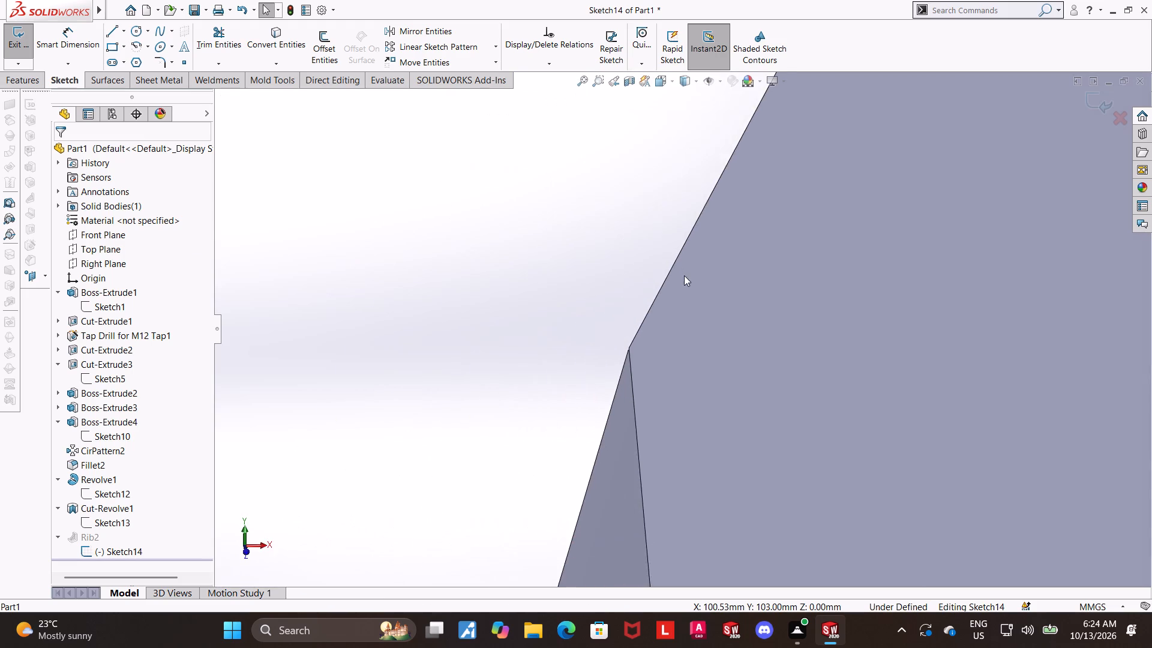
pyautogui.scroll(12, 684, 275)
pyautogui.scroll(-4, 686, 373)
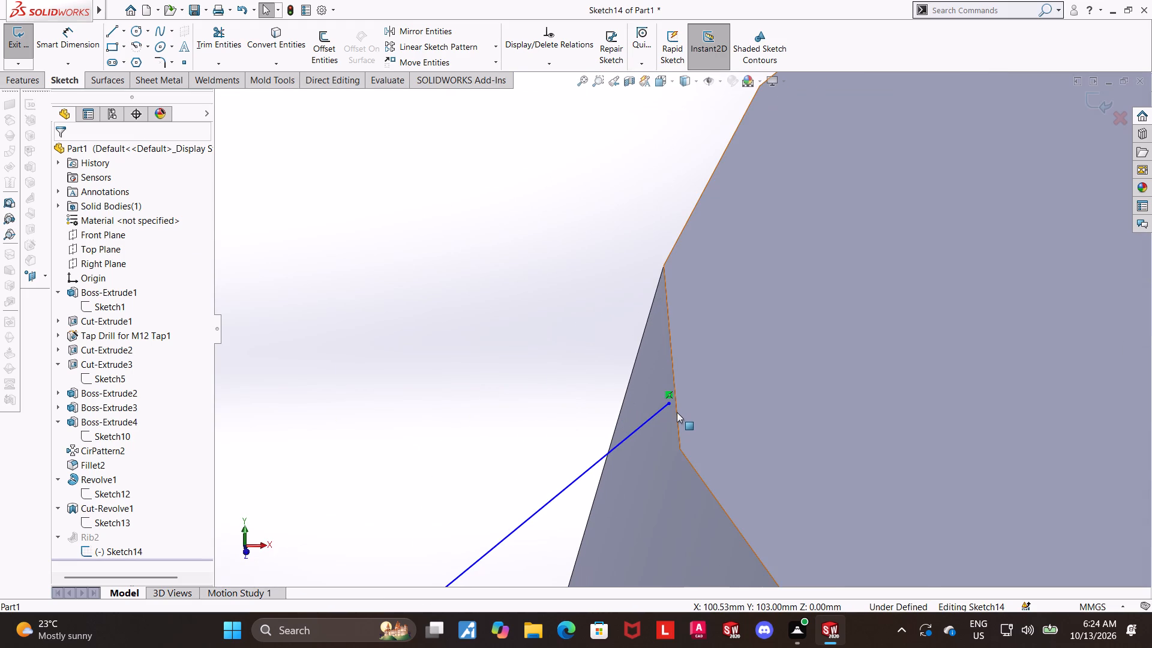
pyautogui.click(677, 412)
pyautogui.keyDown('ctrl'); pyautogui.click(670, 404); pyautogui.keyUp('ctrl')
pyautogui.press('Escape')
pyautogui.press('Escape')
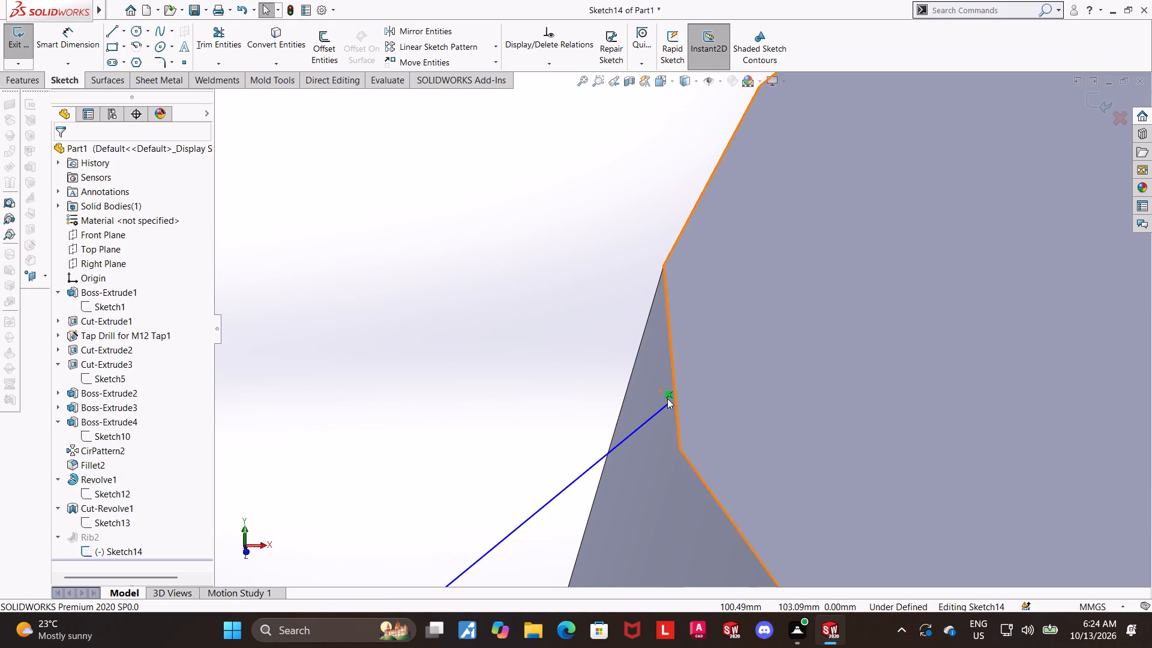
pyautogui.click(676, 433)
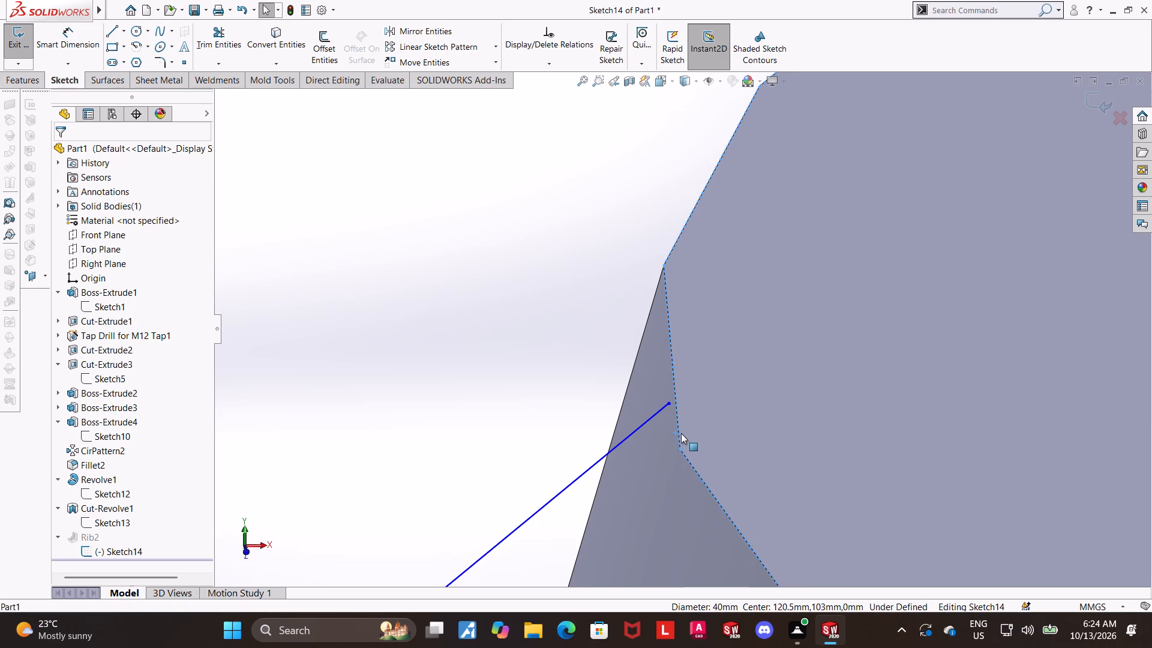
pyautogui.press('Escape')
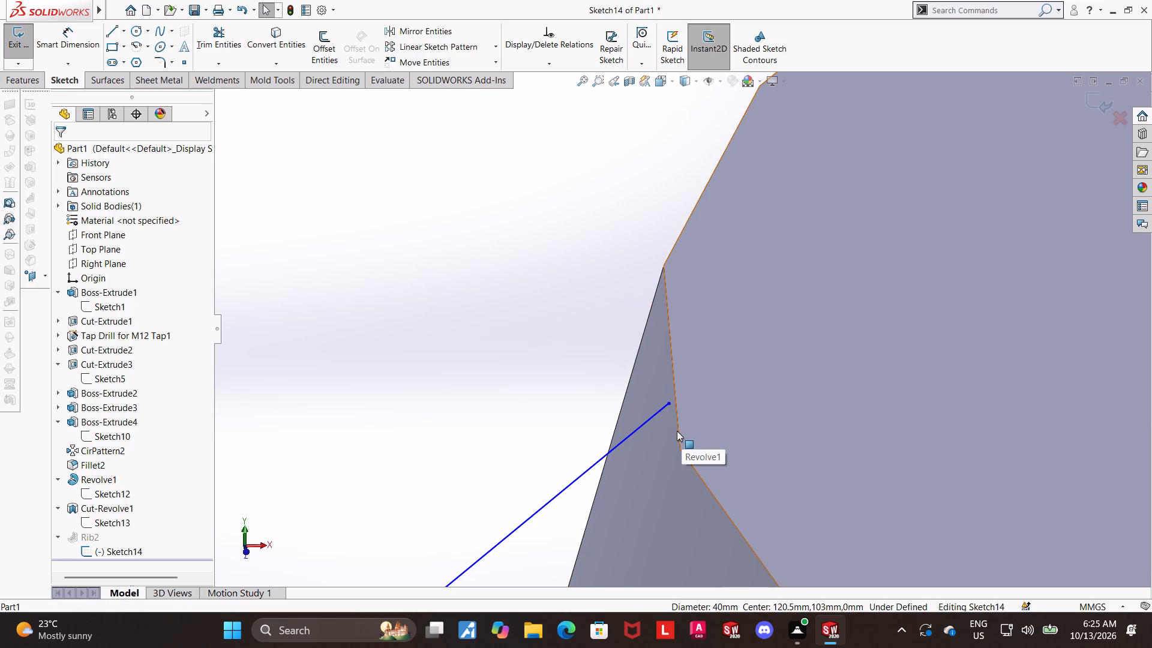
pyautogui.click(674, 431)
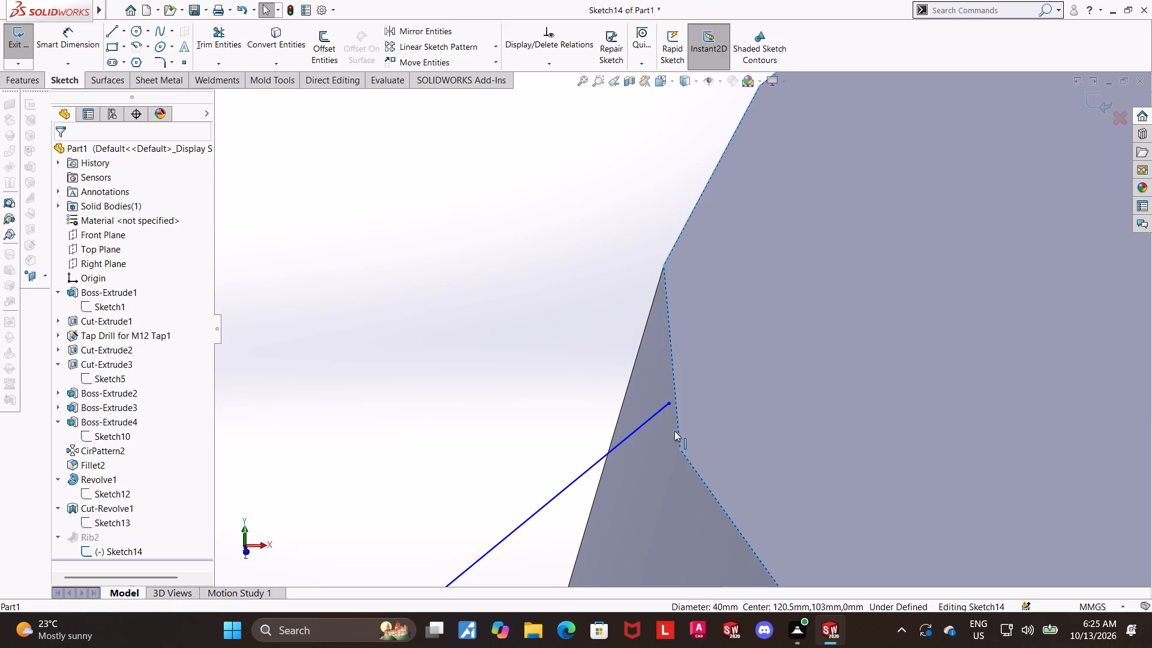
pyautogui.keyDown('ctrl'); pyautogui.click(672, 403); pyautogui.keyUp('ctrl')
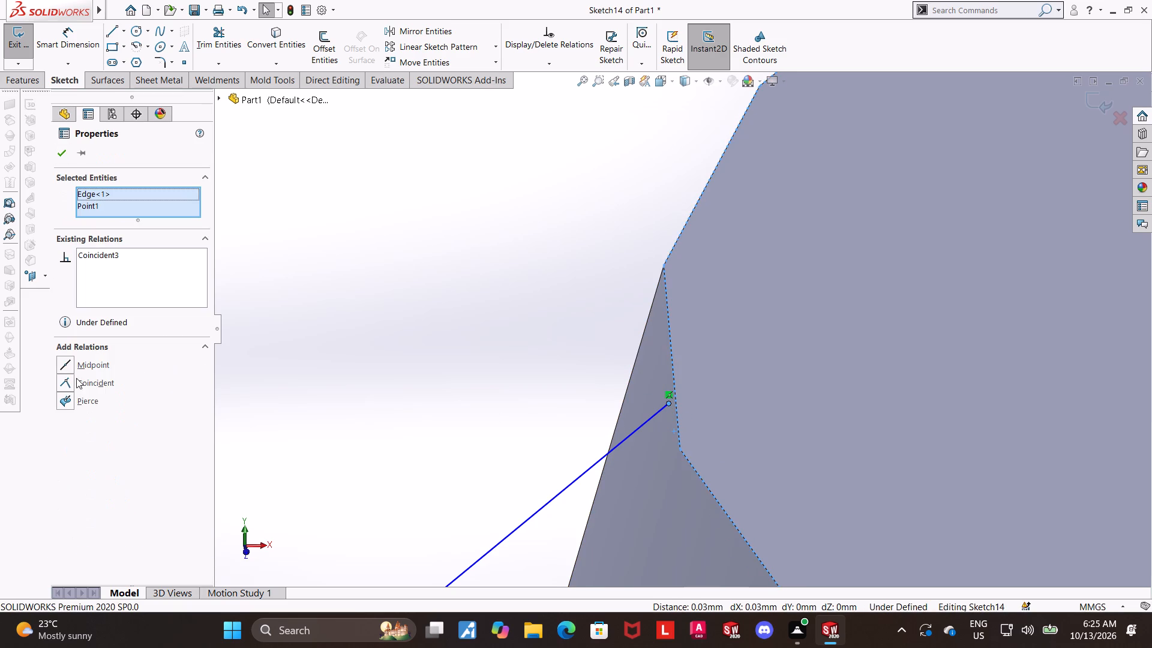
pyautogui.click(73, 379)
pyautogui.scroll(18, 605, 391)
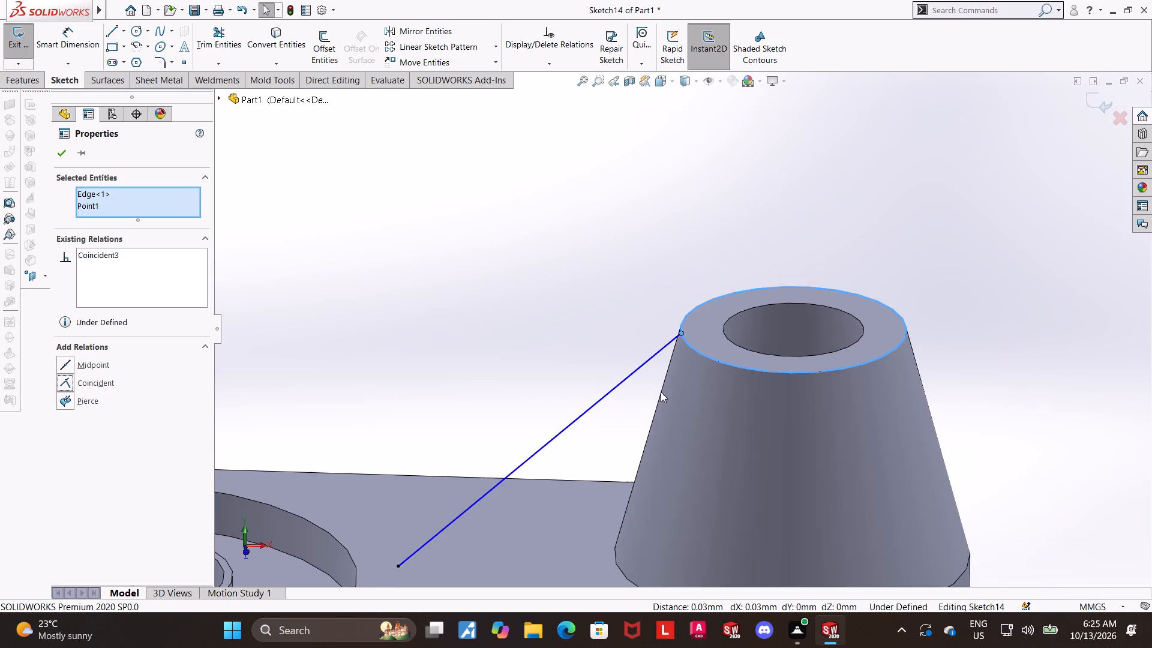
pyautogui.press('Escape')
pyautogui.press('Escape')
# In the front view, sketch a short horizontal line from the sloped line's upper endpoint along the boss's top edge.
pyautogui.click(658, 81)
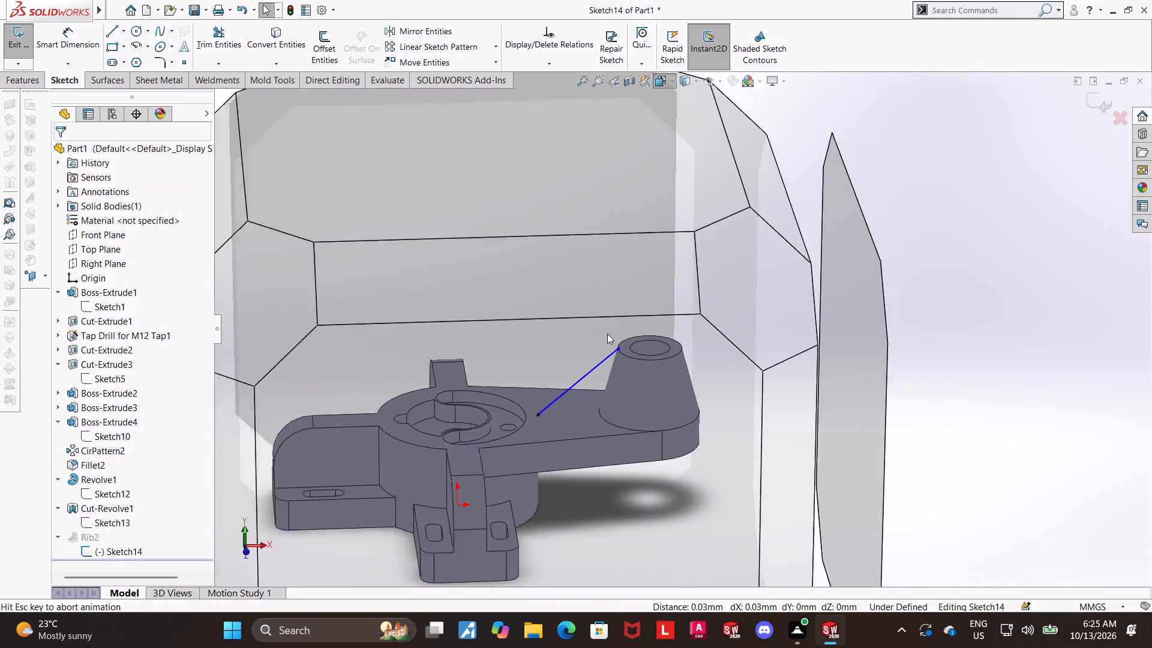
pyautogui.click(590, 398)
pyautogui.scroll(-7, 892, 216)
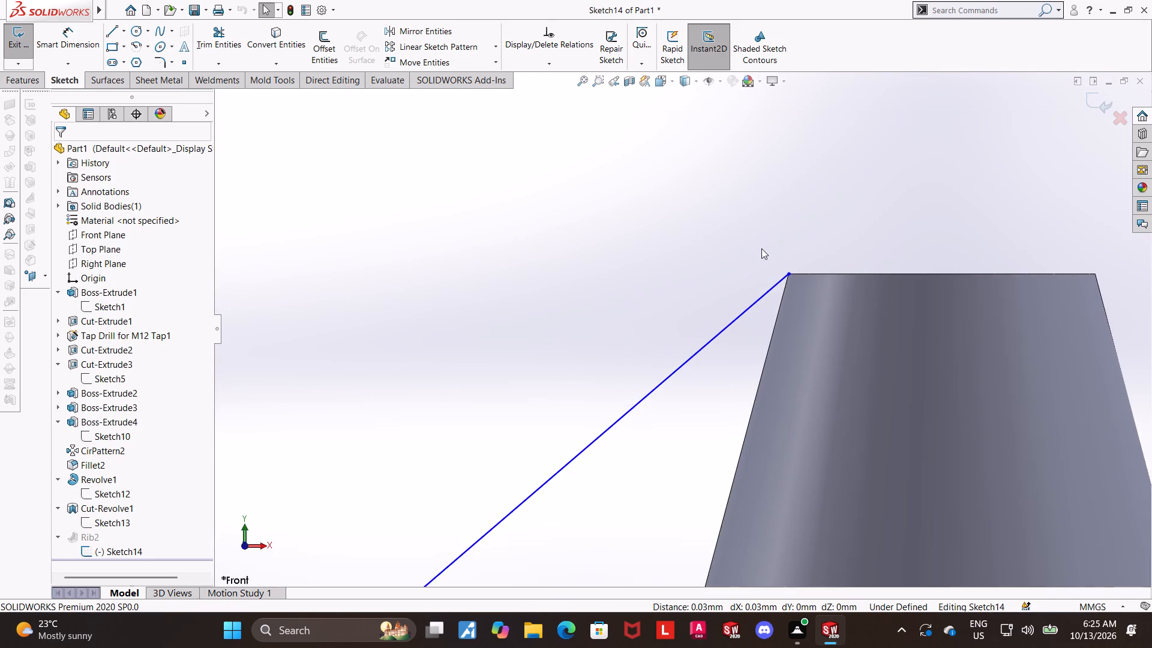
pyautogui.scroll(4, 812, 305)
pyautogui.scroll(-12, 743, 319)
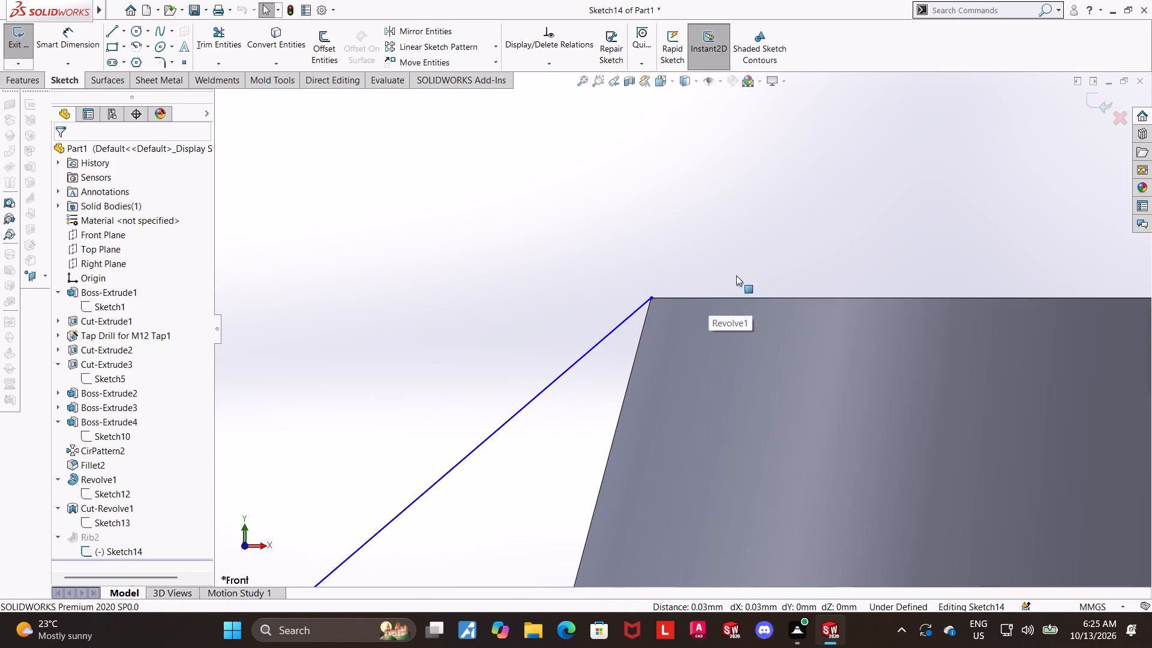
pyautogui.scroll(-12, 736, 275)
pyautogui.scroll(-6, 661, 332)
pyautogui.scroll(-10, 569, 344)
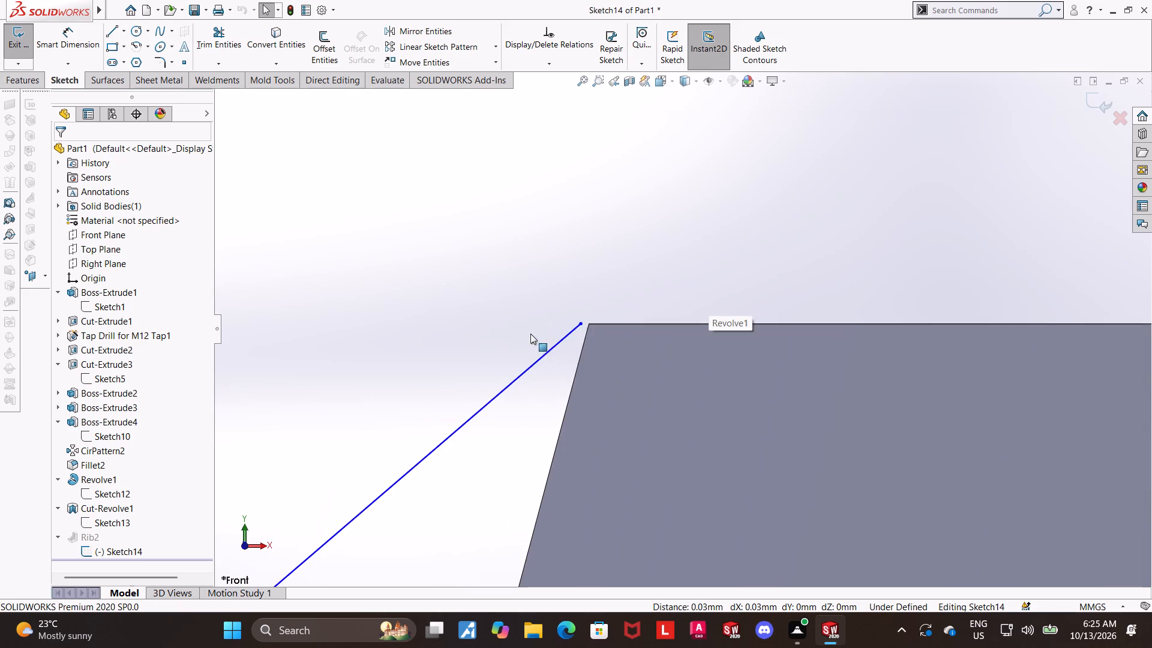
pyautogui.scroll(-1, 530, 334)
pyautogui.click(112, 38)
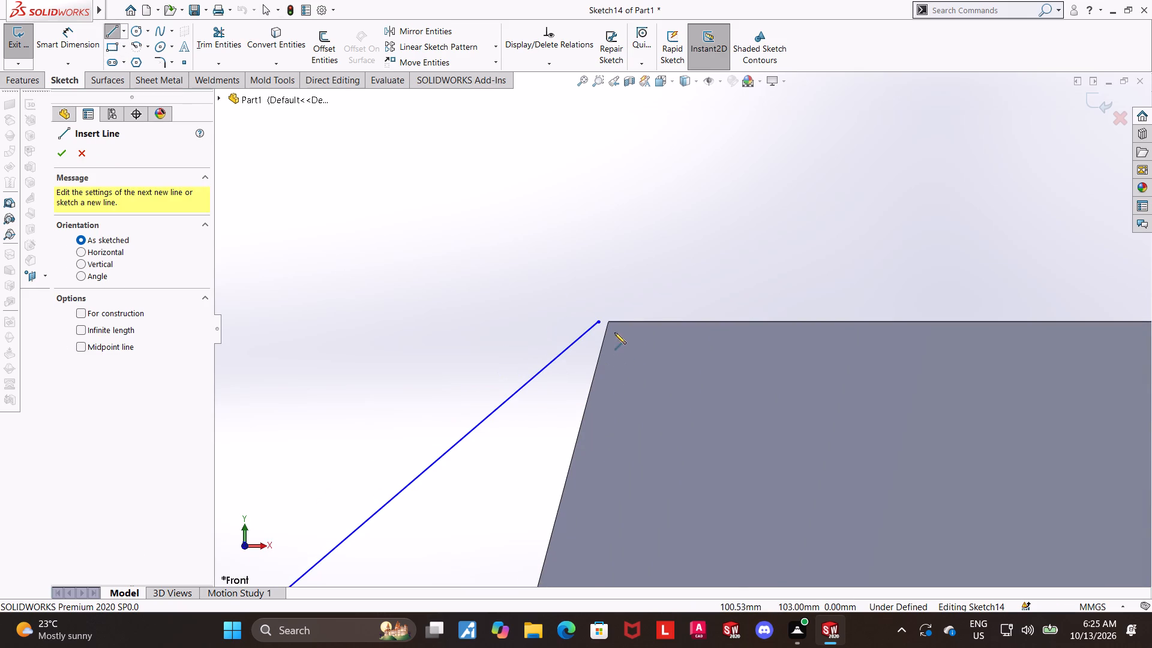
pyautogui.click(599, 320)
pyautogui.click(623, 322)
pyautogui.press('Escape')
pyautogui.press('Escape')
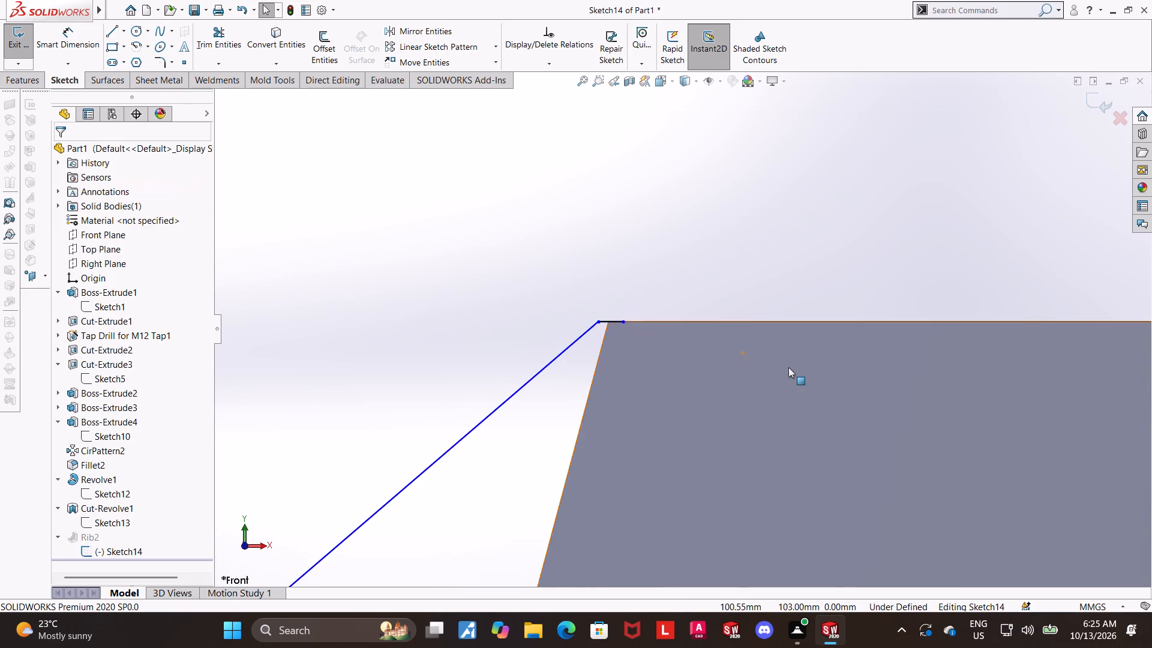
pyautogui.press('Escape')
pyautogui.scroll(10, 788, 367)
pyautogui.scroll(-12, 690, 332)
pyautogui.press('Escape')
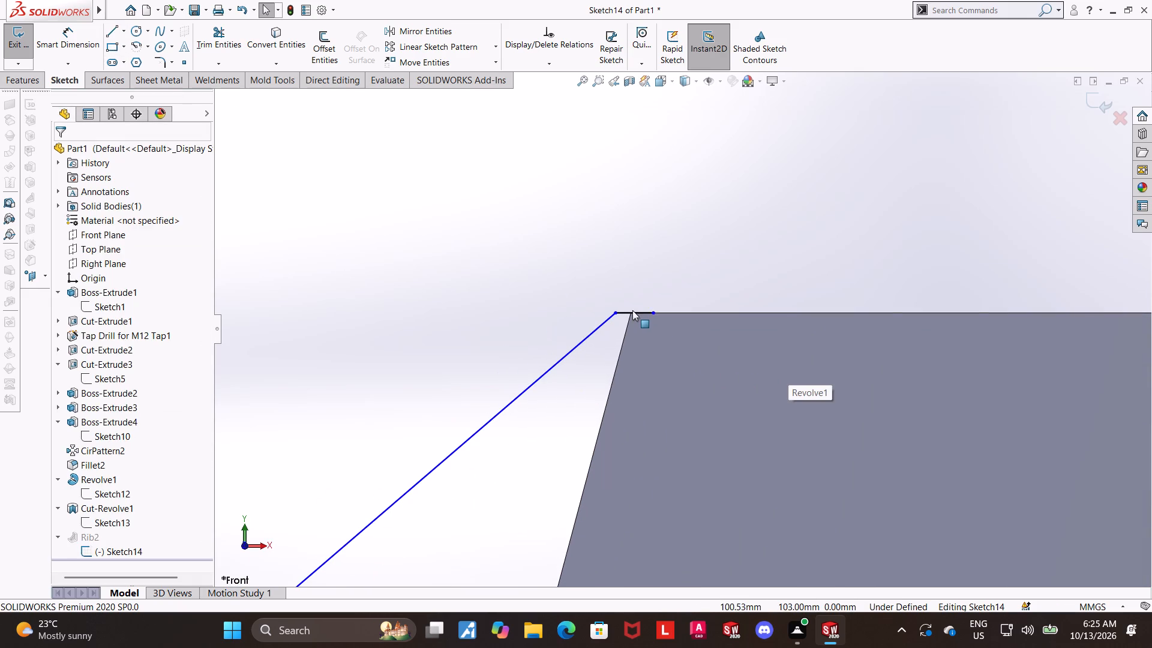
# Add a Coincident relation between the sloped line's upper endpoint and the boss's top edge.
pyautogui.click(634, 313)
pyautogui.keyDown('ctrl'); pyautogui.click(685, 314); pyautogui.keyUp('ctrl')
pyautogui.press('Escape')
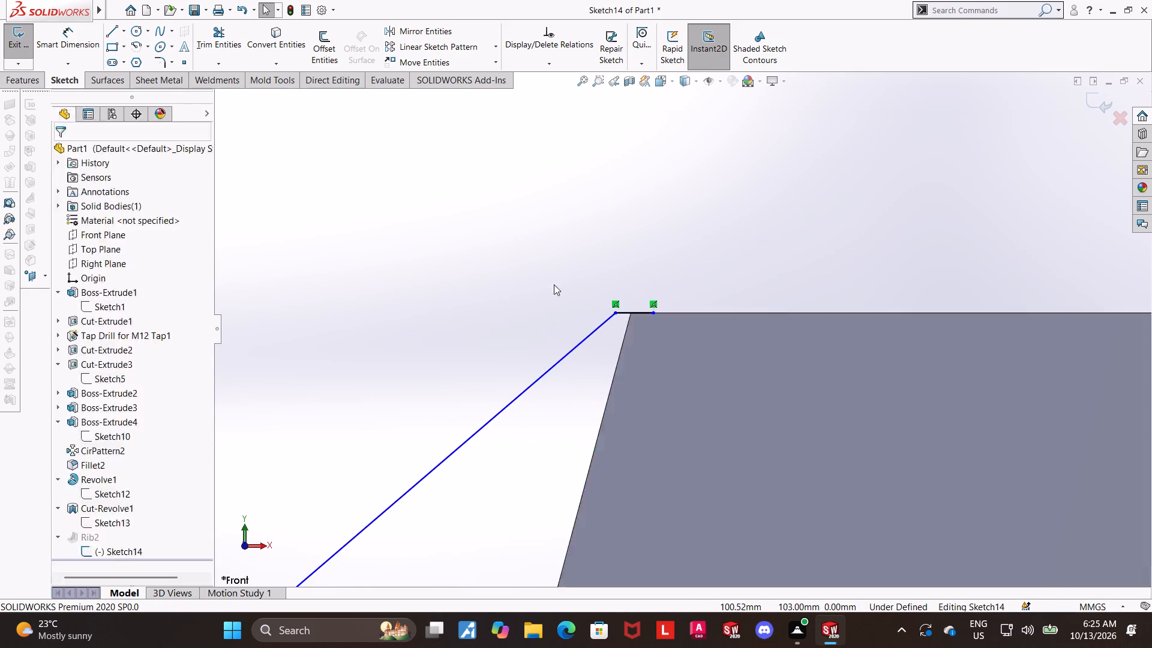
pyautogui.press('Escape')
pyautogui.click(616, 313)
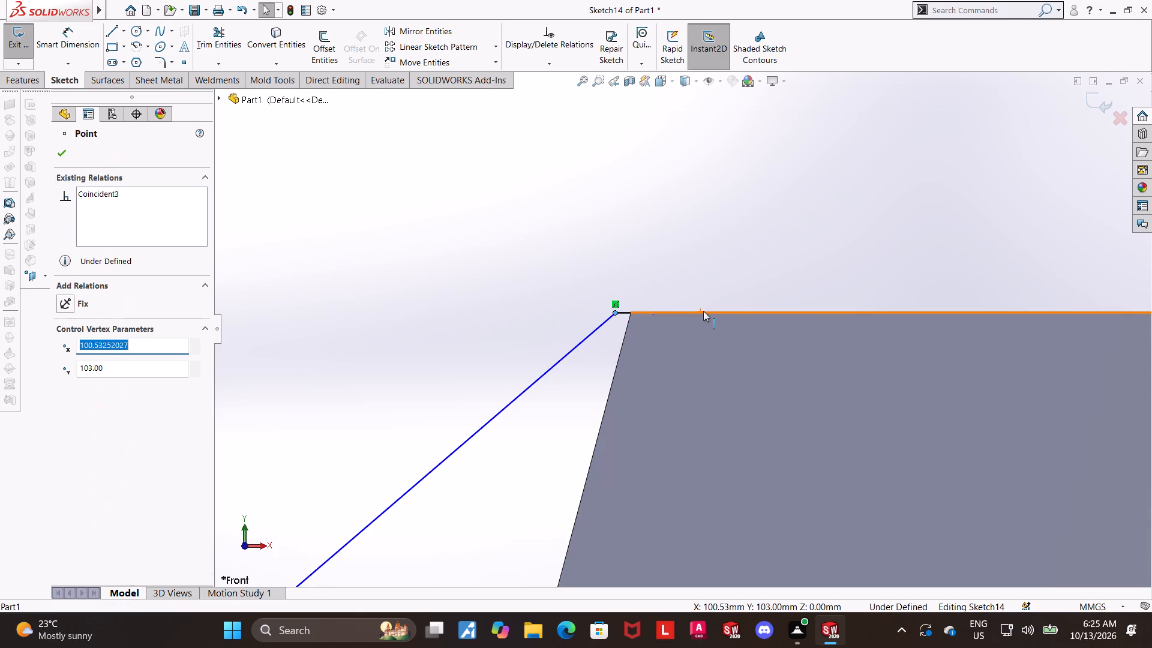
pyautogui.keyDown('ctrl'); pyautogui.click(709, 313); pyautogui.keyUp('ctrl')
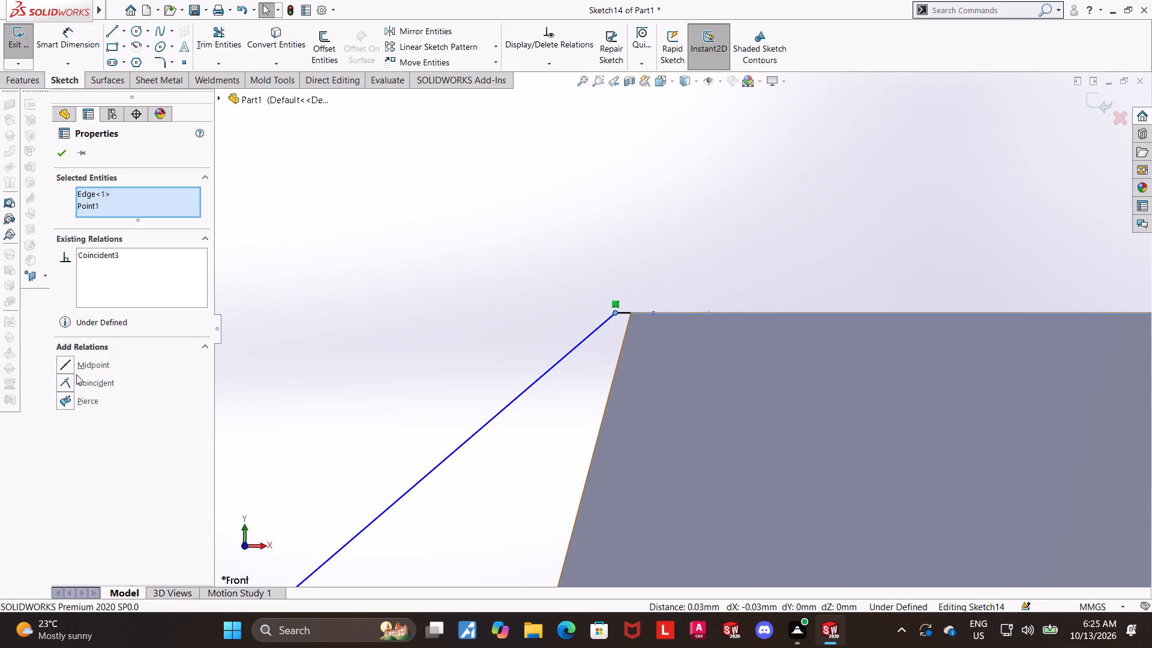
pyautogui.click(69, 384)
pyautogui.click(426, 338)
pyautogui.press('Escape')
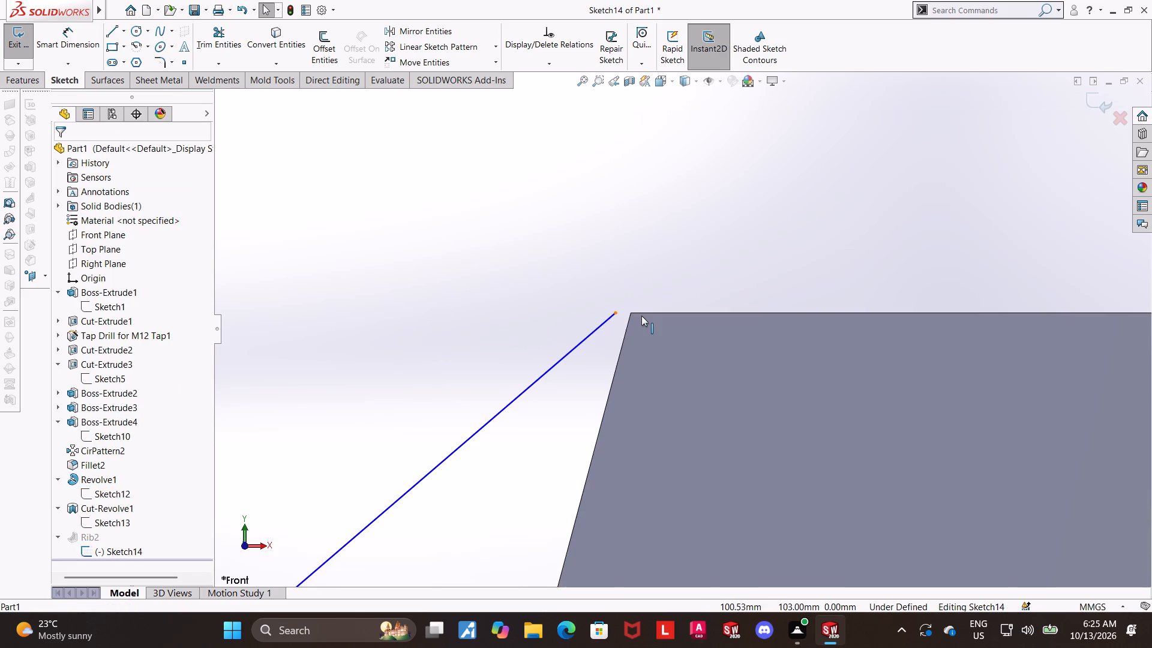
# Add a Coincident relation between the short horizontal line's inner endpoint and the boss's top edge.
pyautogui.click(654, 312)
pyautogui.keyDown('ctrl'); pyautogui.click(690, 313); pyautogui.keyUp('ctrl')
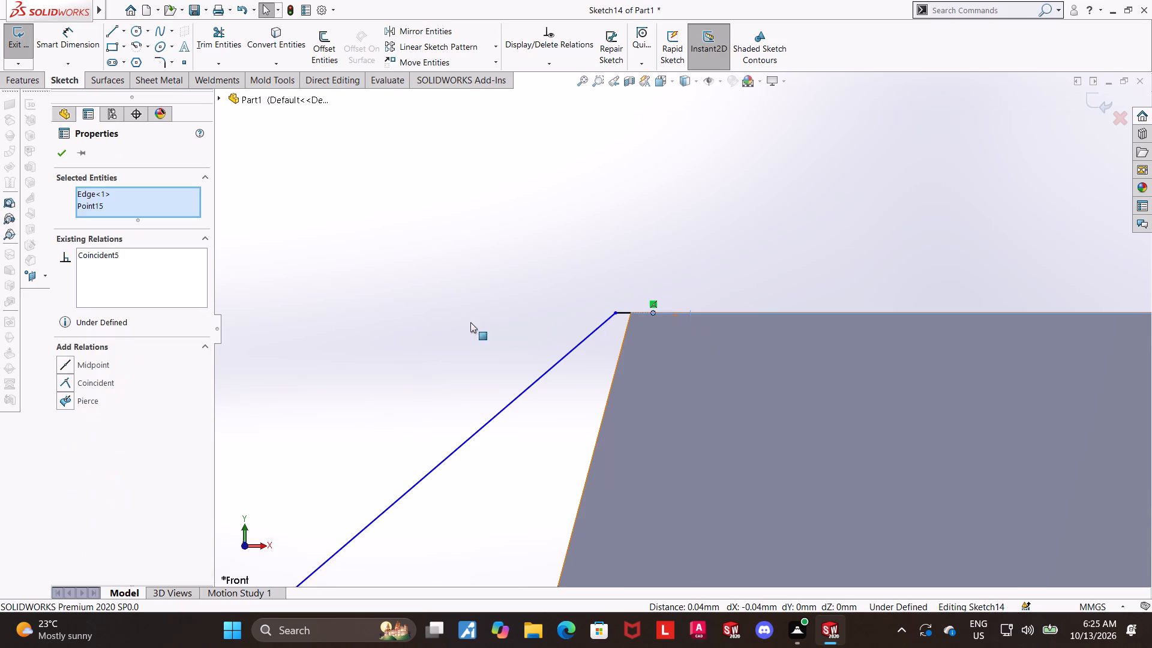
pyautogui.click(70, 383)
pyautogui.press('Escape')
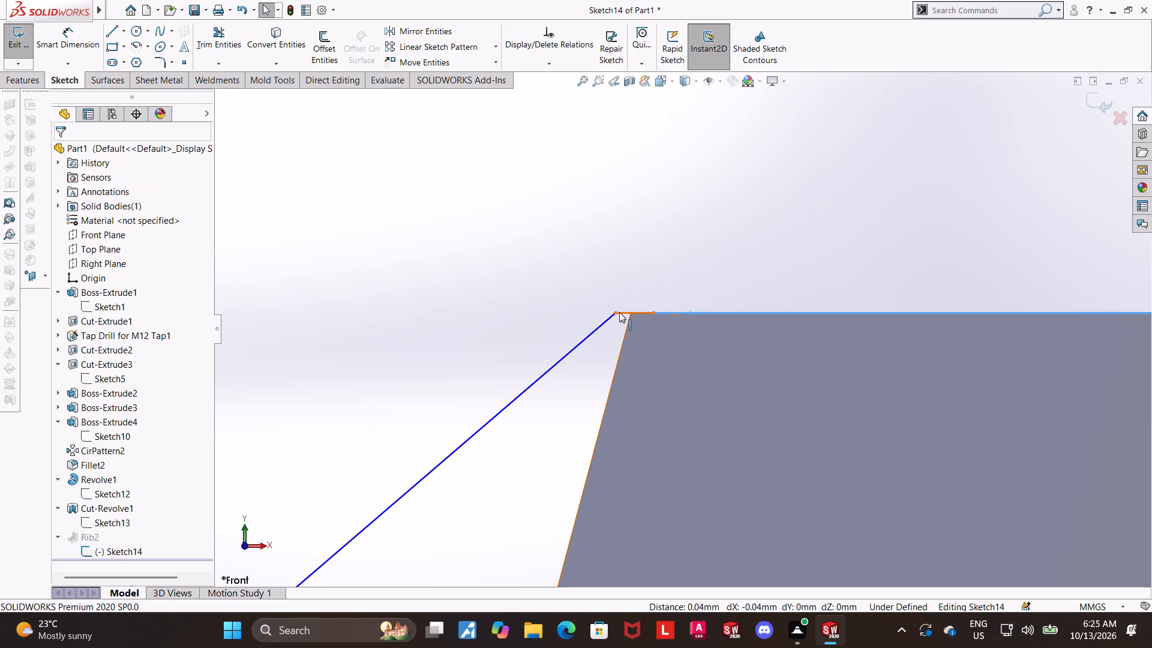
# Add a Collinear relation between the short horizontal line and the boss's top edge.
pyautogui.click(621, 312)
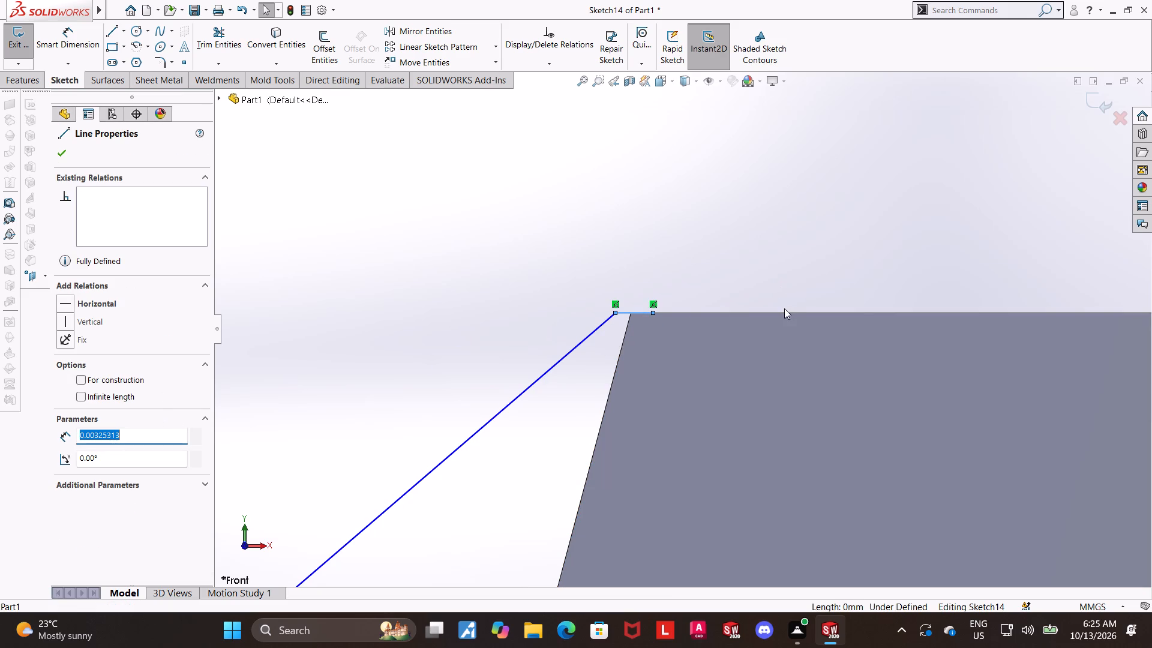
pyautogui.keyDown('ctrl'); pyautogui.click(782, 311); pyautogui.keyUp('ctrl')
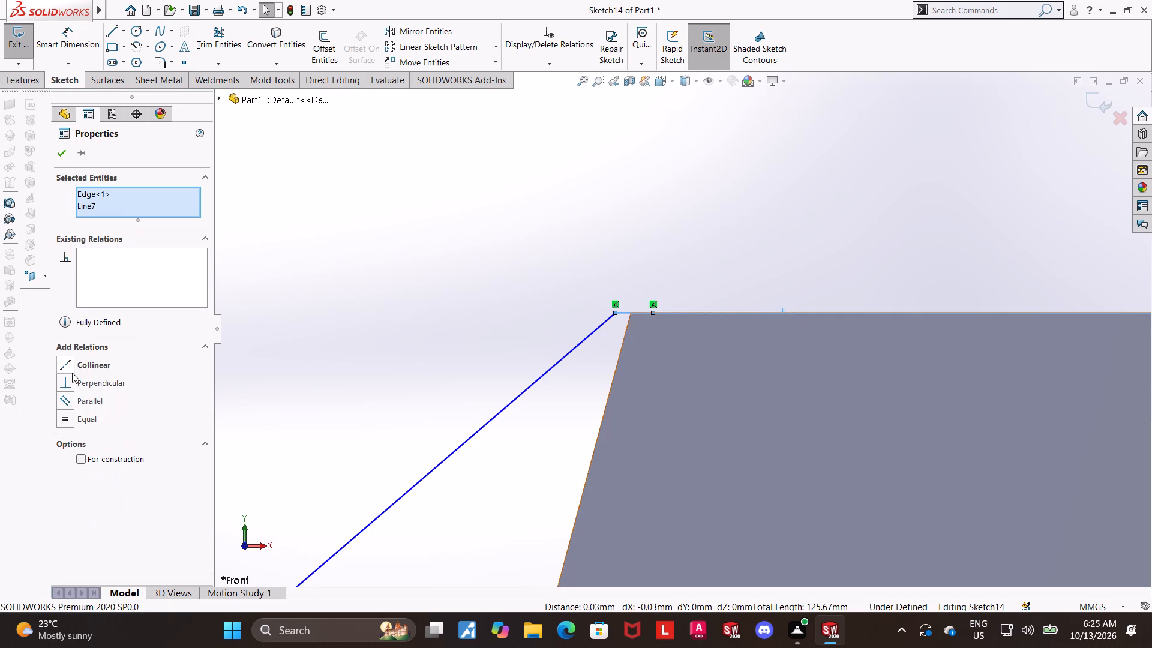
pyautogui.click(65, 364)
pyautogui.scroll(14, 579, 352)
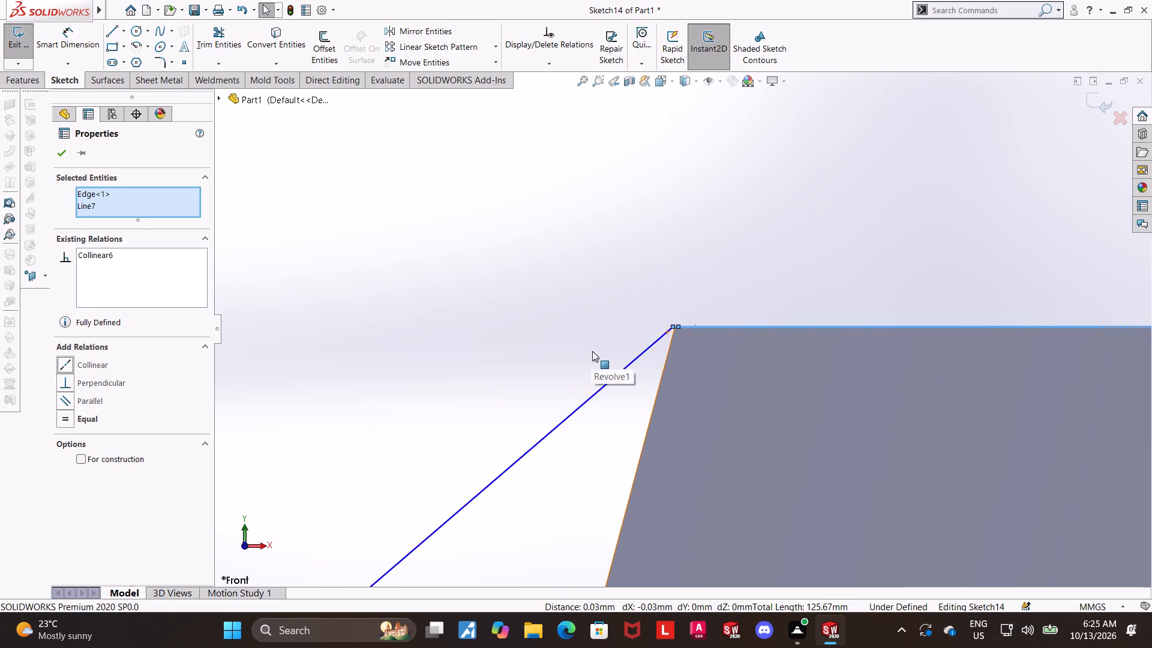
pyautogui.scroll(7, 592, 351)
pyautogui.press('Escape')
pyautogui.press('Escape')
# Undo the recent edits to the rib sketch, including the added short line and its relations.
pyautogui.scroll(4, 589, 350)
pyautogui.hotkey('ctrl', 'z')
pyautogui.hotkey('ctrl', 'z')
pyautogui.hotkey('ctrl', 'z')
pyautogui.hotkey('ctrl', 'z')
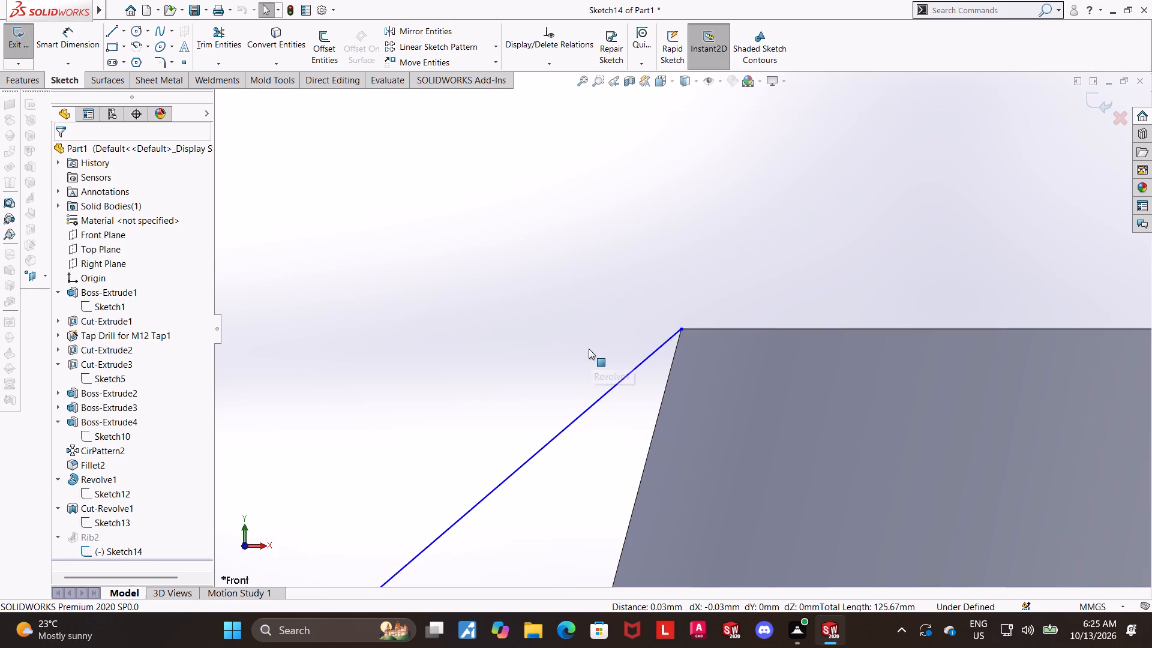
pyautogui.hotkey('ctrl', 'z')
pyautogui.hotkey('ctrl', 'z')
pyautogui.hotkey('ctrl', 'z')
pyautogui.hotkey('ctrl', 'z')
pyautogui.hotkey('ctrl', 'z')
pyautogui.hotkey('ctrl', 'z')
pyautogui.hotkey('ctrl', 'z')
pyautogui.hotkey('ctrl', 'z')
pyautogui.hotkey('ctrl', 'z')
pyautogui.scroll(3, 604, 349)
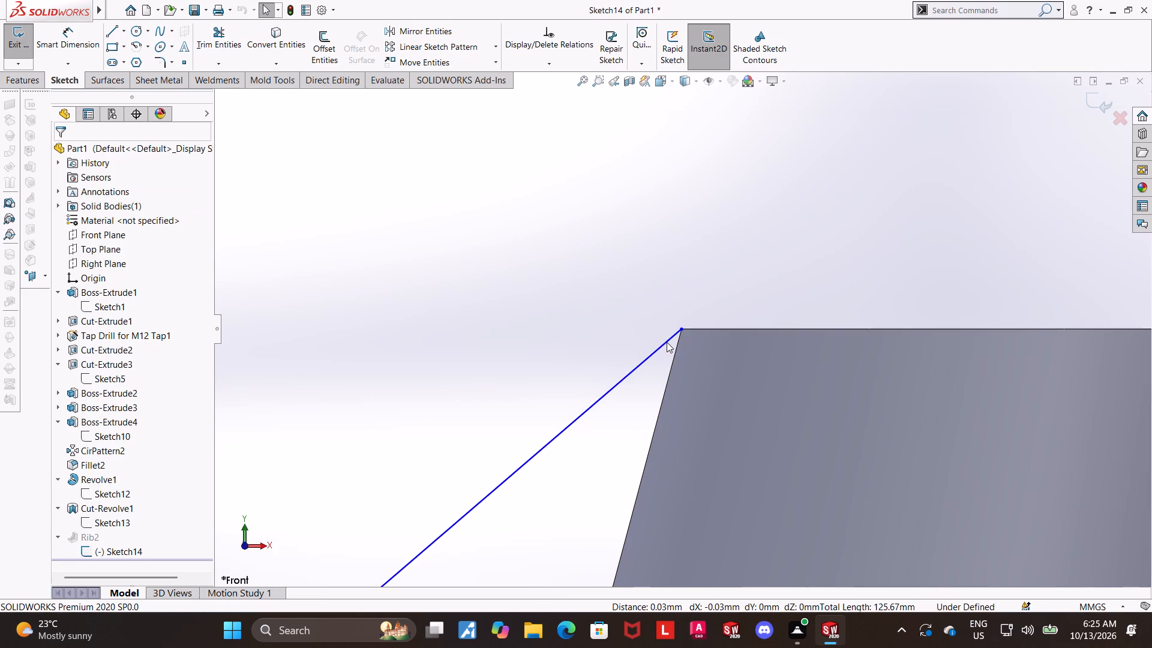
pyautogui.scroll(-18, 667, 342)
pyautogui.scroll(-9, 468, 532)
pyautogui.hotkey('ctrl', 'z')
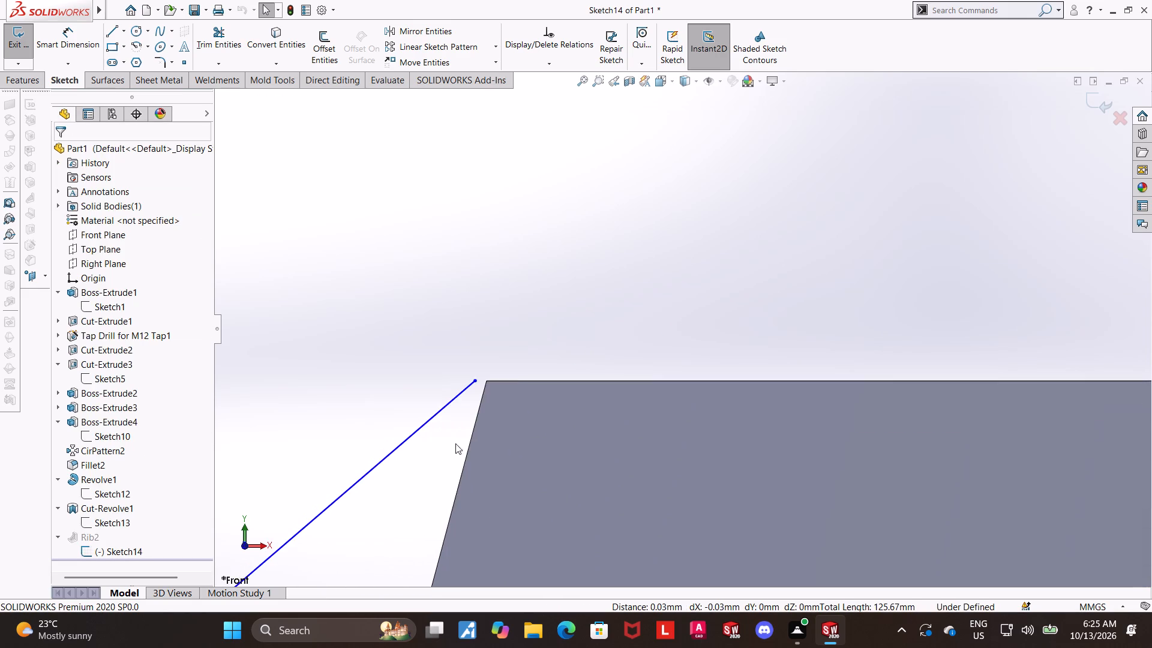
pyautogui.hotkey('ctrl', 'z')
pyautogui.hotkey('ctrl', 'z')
# Exit the rib sketch and discard all changes made in it.
pyautogui.click(1123, 113)
pyautogui.click(578, 325)
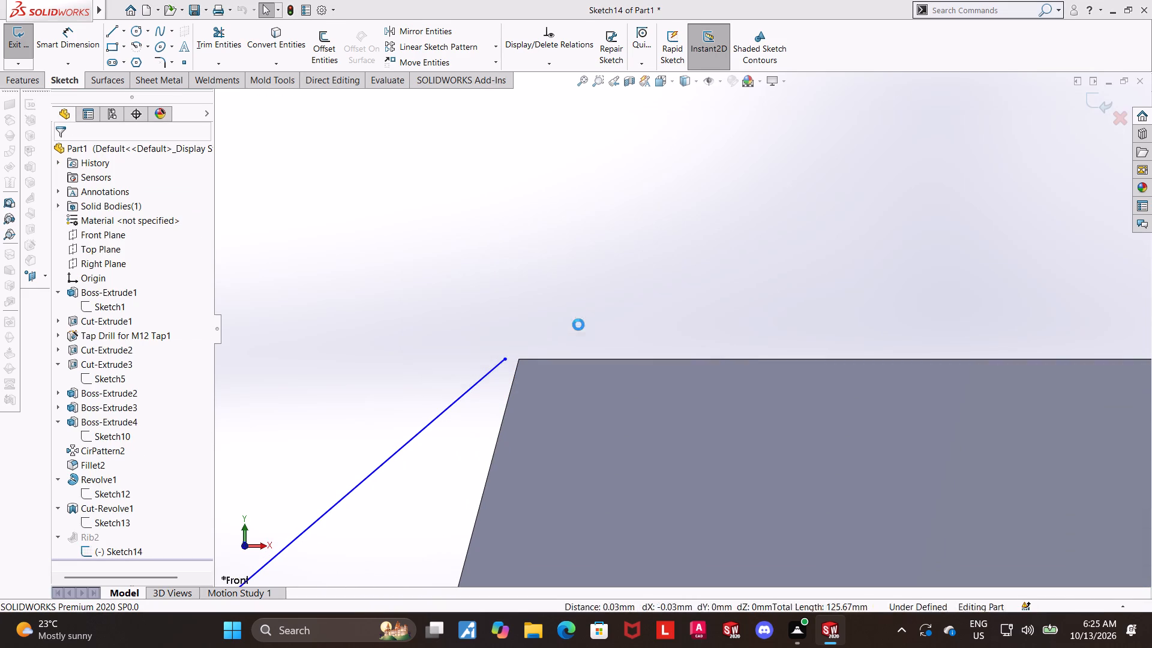
# Reopen the rib's sketch for editing, viewed normal to its plane at the boss's top corner.
pyautogui.scroll(17, 578, 325)
pyautogui.moveTo(580, 351); pyautogui.dragTo(599, 389, button='middle')
pyautogui.scroll(6, 599, 397)
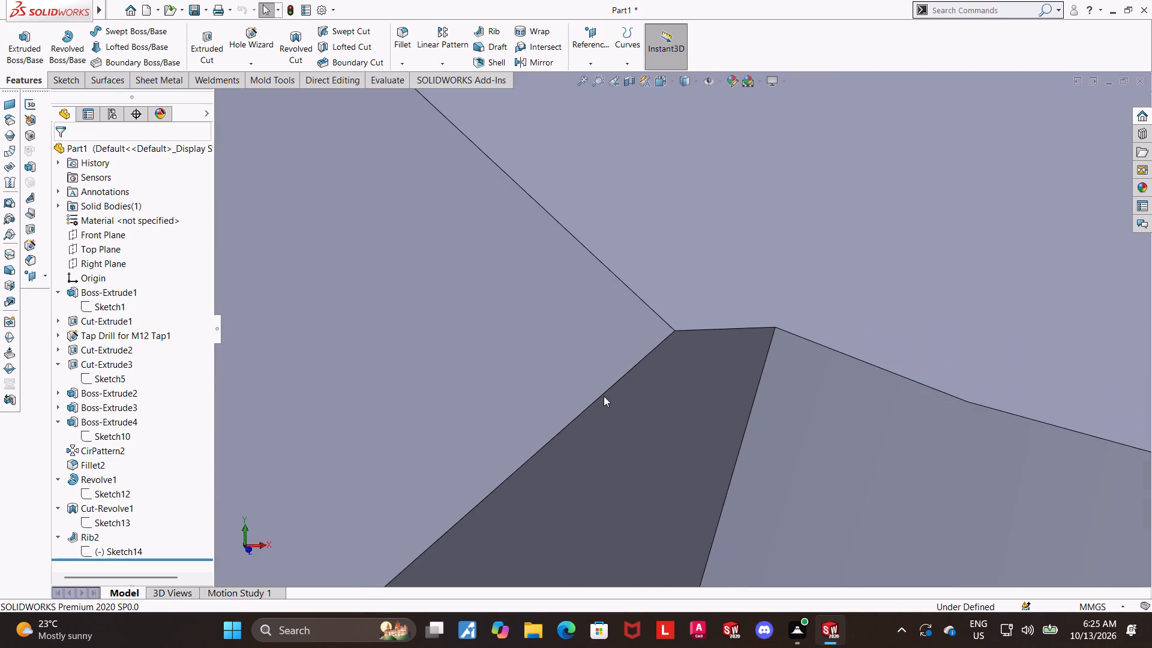
pyautogui.scroll(11, 604, 396)
pyautogui.click(89, 545)
pyautogui.click(97, 512)
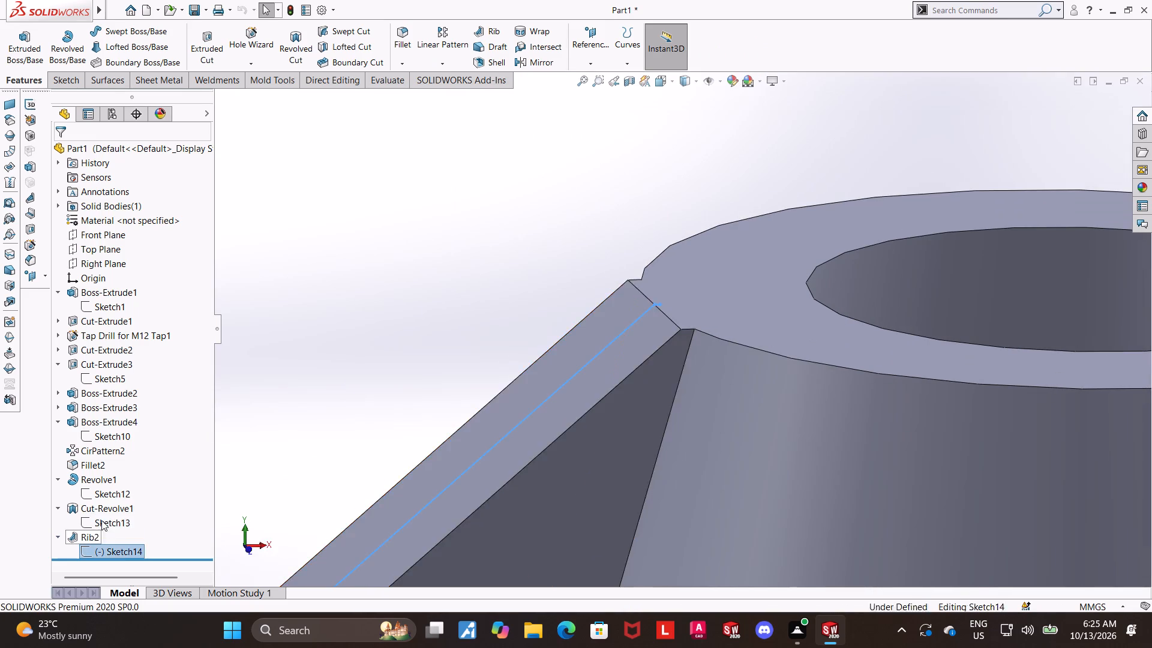
pyautogui.click(111, 542)
pyautogui.click(110, 545)
pyautogui.click(143, 527)
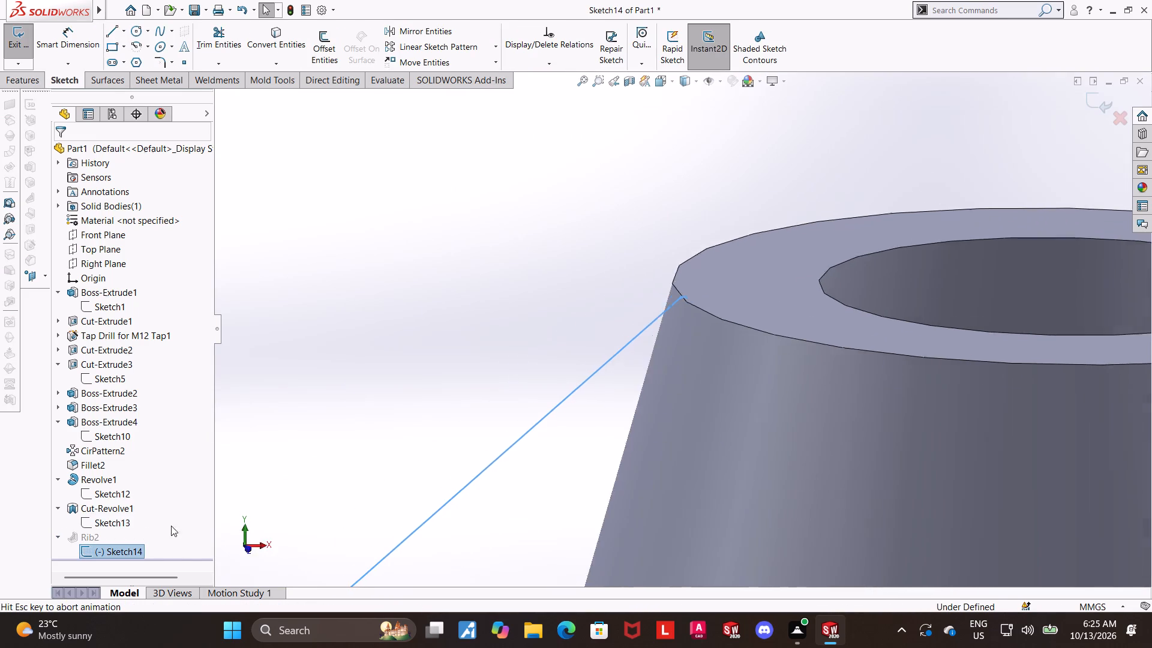
pyautogui.scroll(-19, 862, 224)
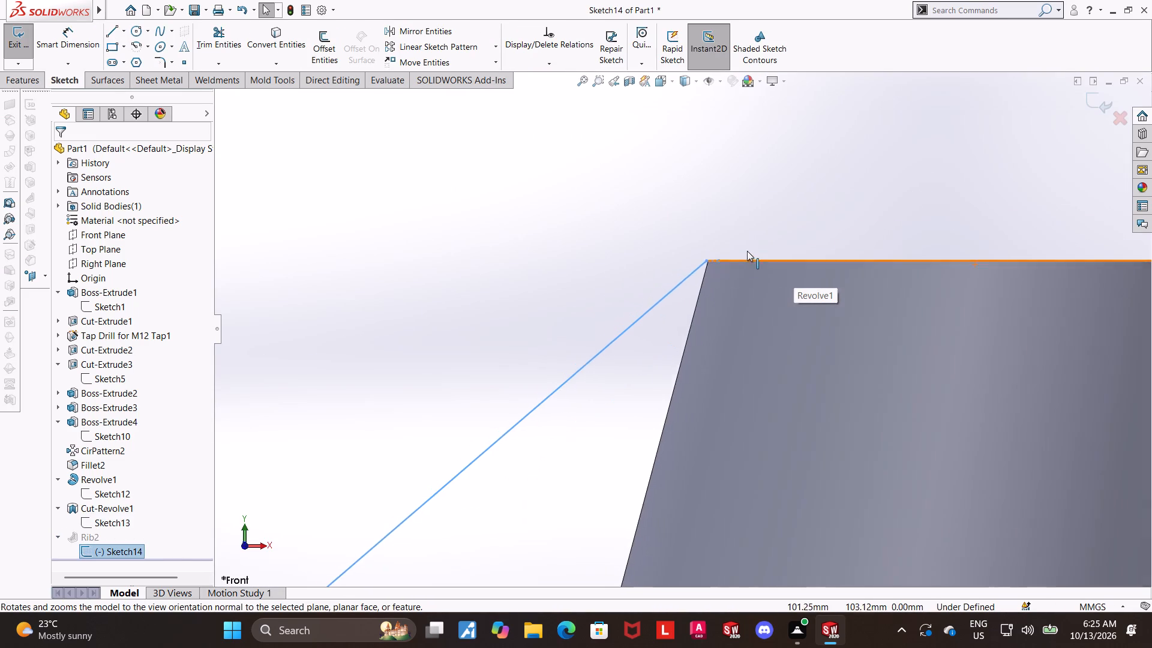
pyautogui.scroll(-9, 747, 251)
pyautogui.scroll(-4, 676, 338)
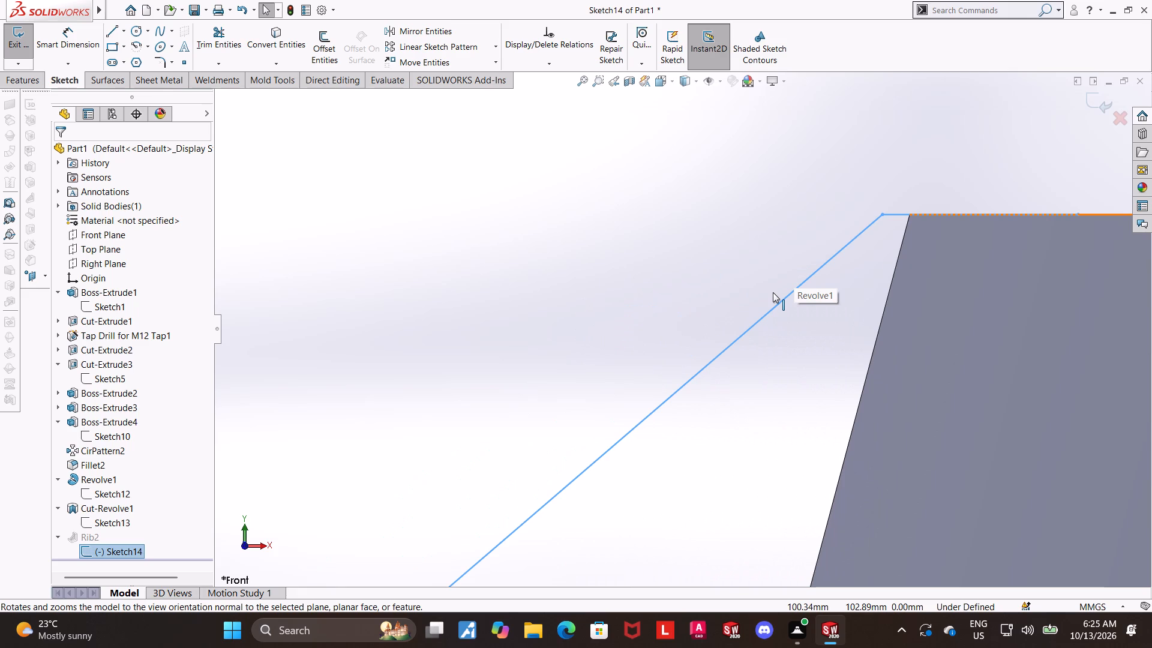
# Examine where the rib sketch's horizontal and sloped lines meet the boss's top corner.
pyautogui.scroll(7, 910, 213)
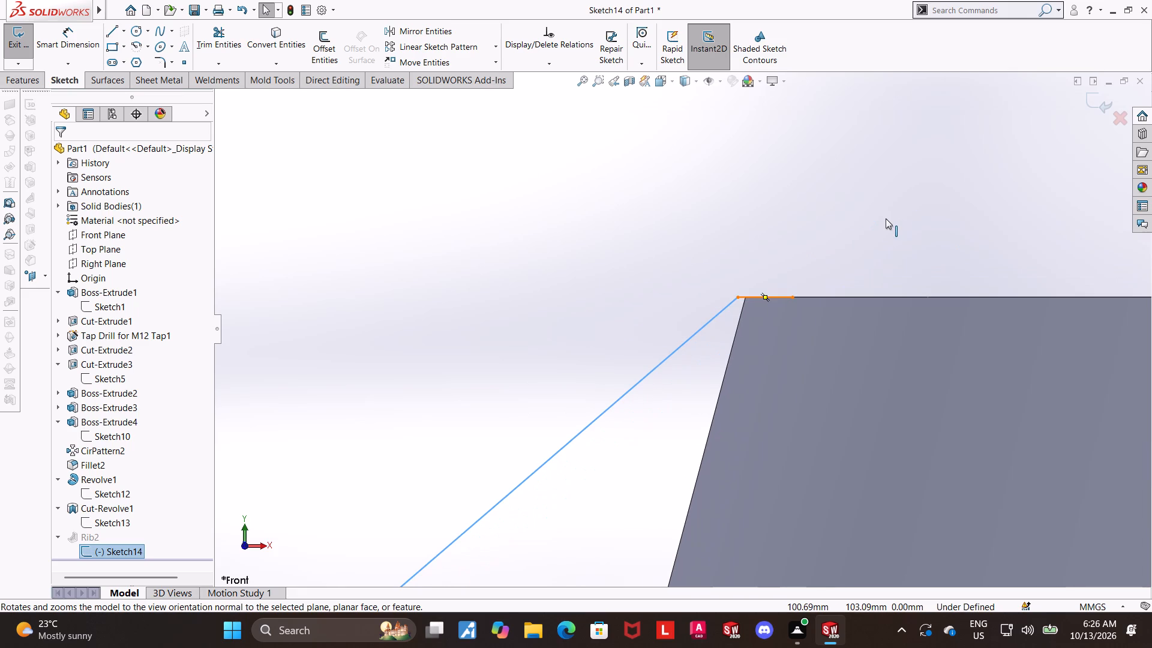
pyautogui.scroll(-5, 787, 284)
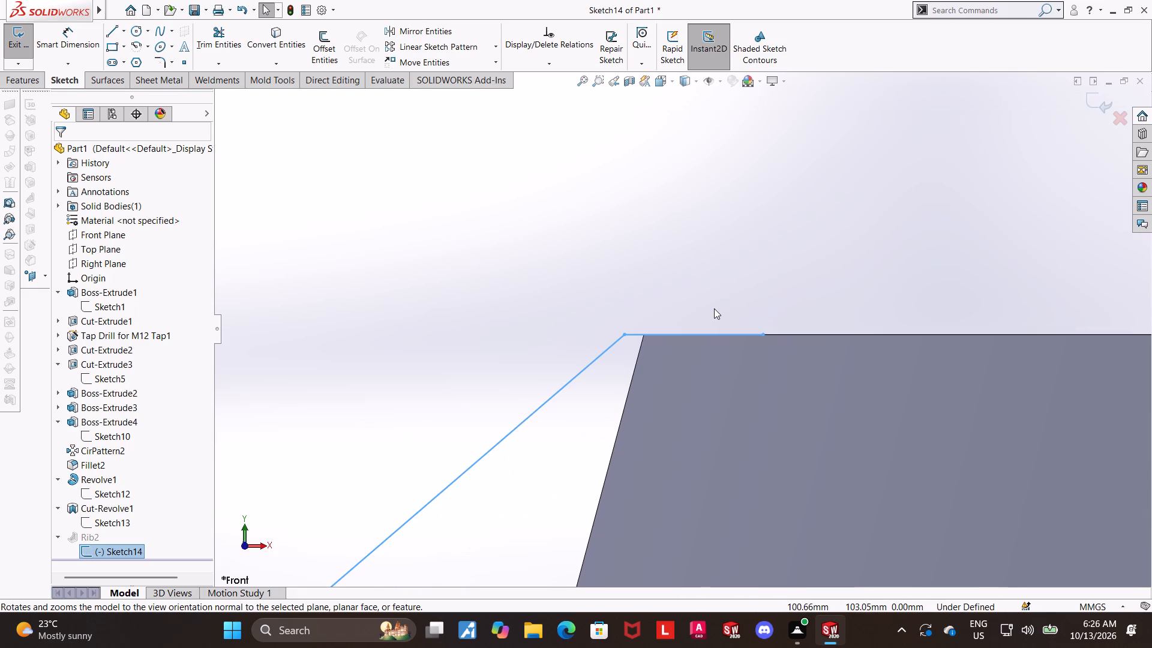
pyautogui.scroll(3, 714, 308)
pyautogui.scroll(-3, 715, 308)
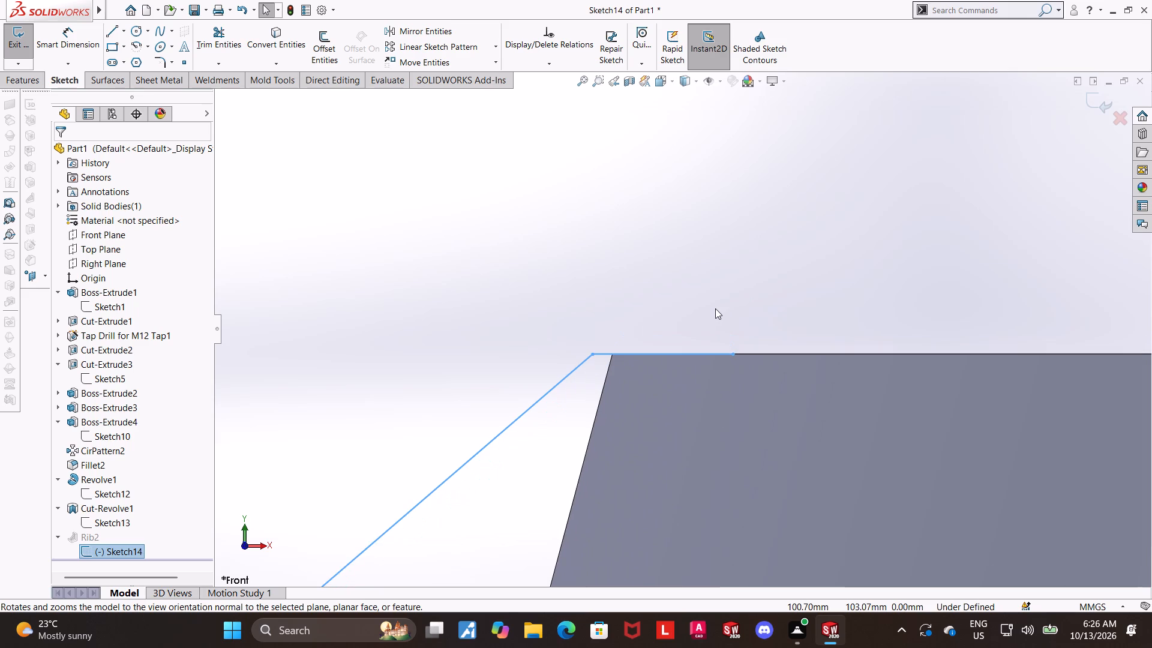
pyautogui.scroll(-3, 668, 308)
pyautogui.scroll(-2, 549, 411)
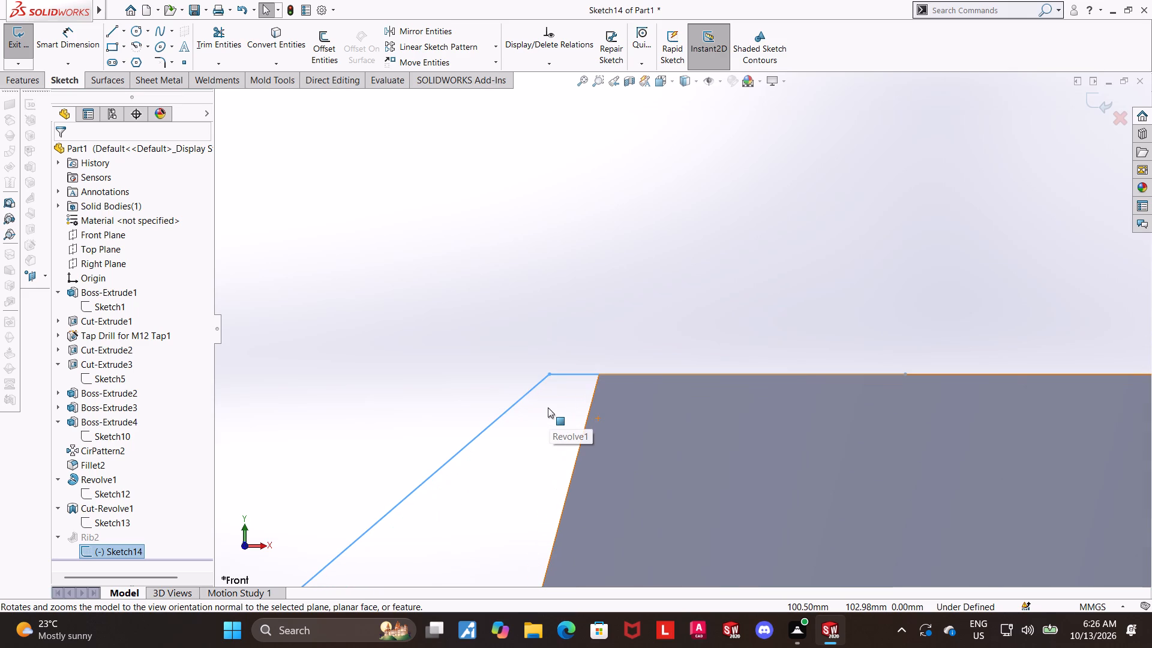
pyautogui.scroll(-4, 548, 407)
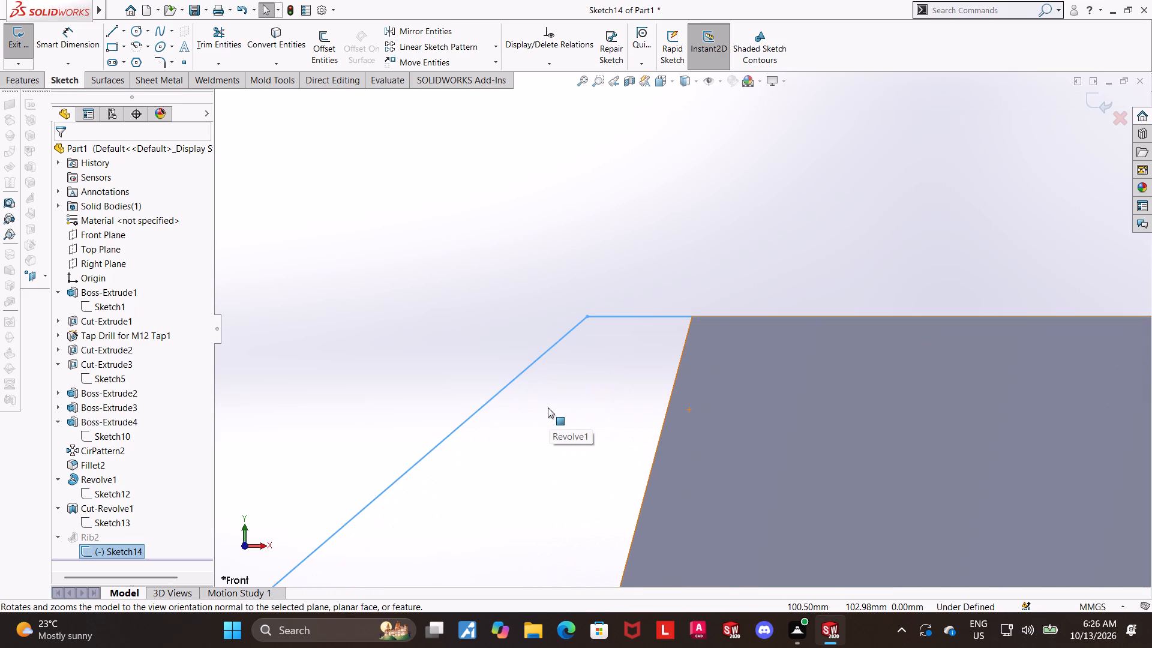
pyautogui.scroll(-1, 548, 407)
pyautogui.scroll(2, 548, 407)
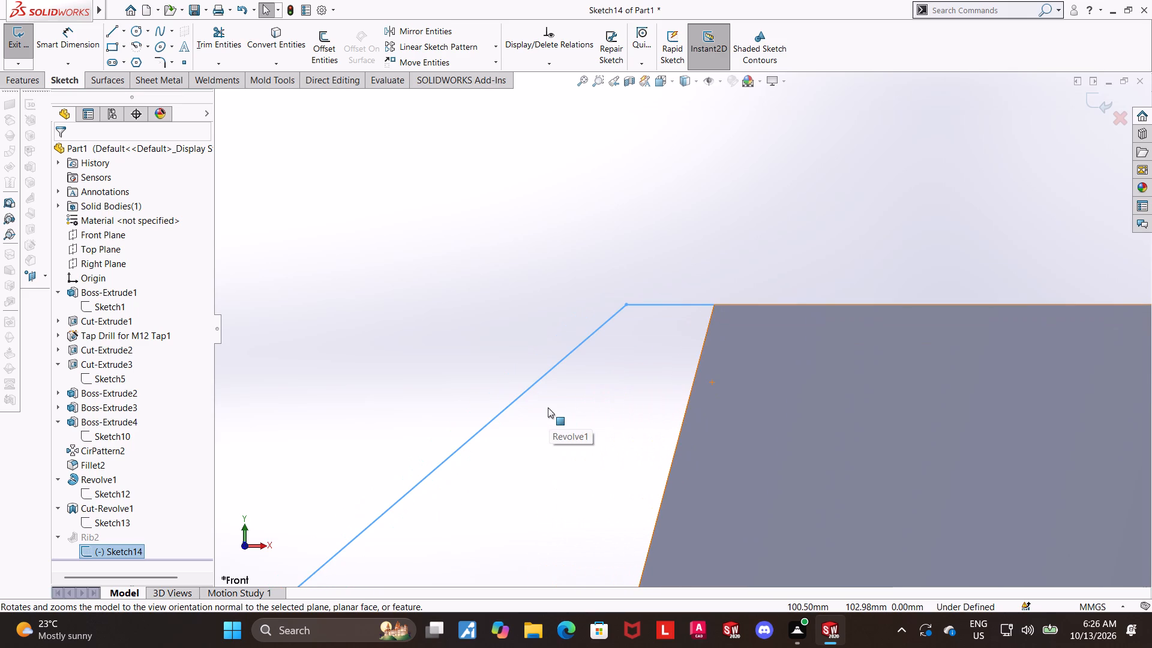
pyautogui.scroll(10, 631, 343)
# Trim away the short horizontal line and the sloped line of the rib sketch with Power trim.
pyautogui.press('Escape')
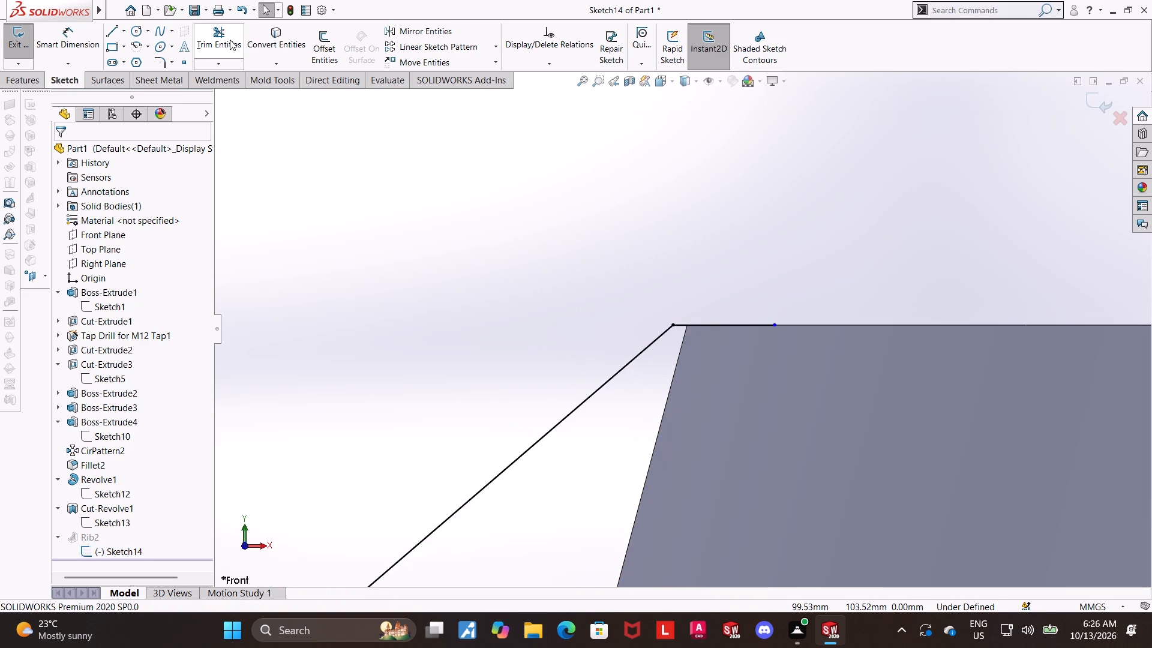
pyautogui.click(230, 40)
pyautogui.moveTo(724, 273); pyautogui.dragTo(622, 374)
pyautogui.scroll(12, 617, 368)
pyautogui.moveTo(652, 441); pyautogui.dragTo(620, 405)
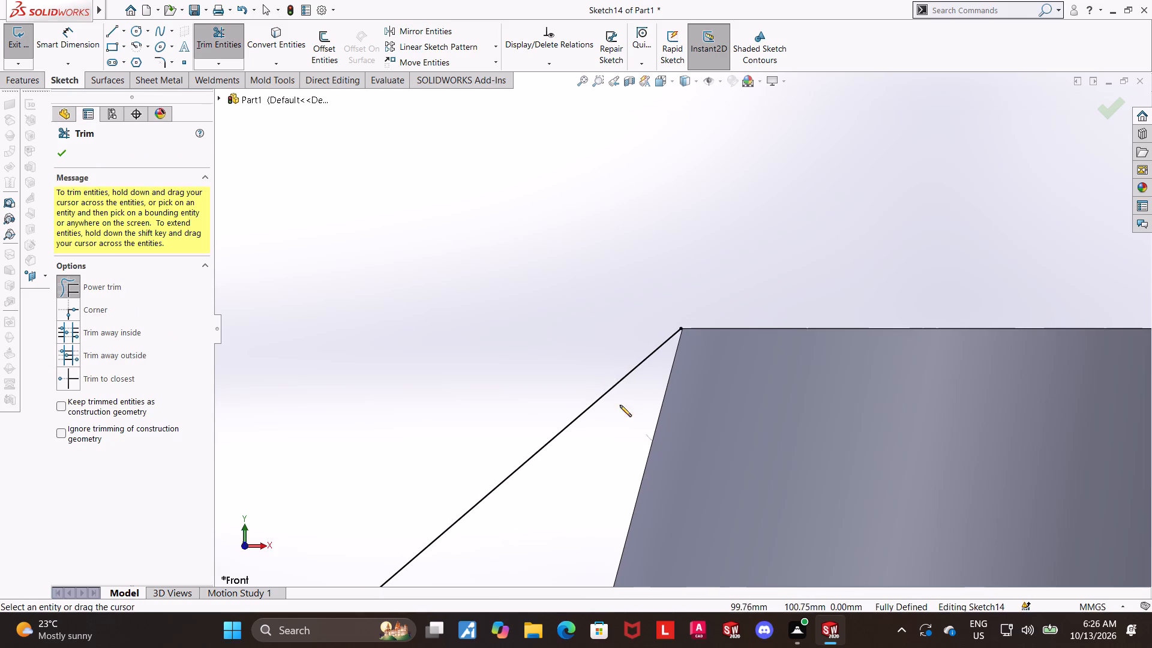
pyautogui.moveTo(620, 405); pyautogui.dragTo(524, 264)
pyautogui.scroll(15, 586, 331)
pyautogui.scroll(-2, 532, 480)
pyautogui.press('Escape')
pyautogui.press('Escape')
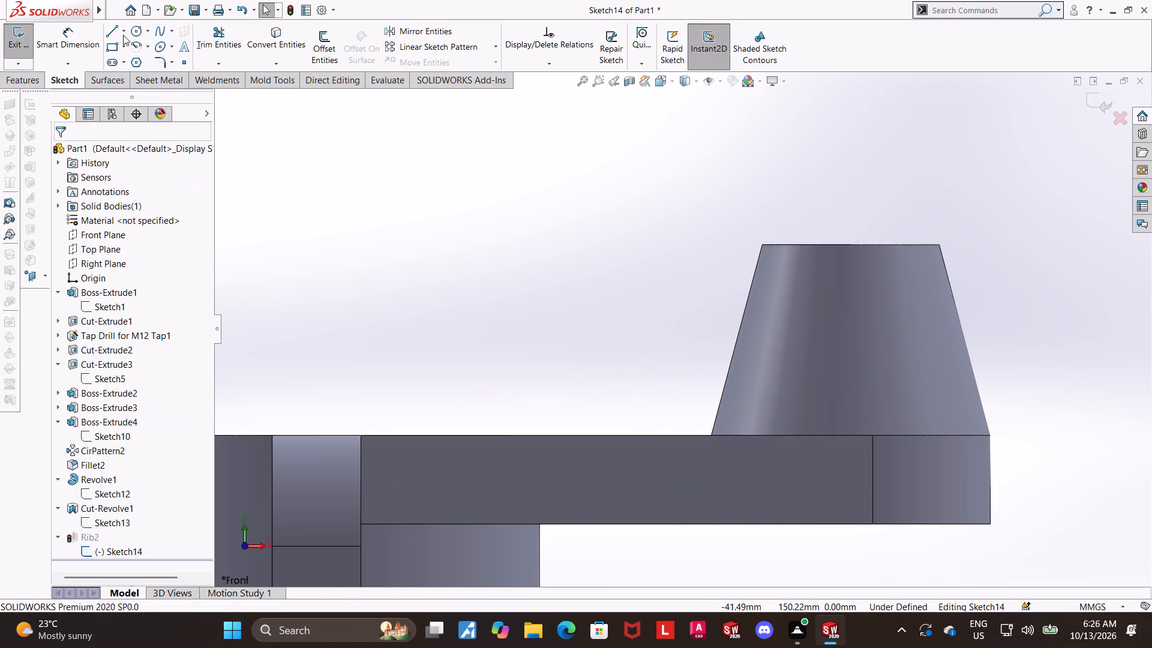
# Sketch a line about 2.6 mm long along the boss's top edge to its corner, continuing with a sloped line down to the arm's top face.
pyautogui.doubleClick(112, 30)
pyautogui.scroll(-1, 445, 64)
pyautogui.scroll(-2, 730, 212)
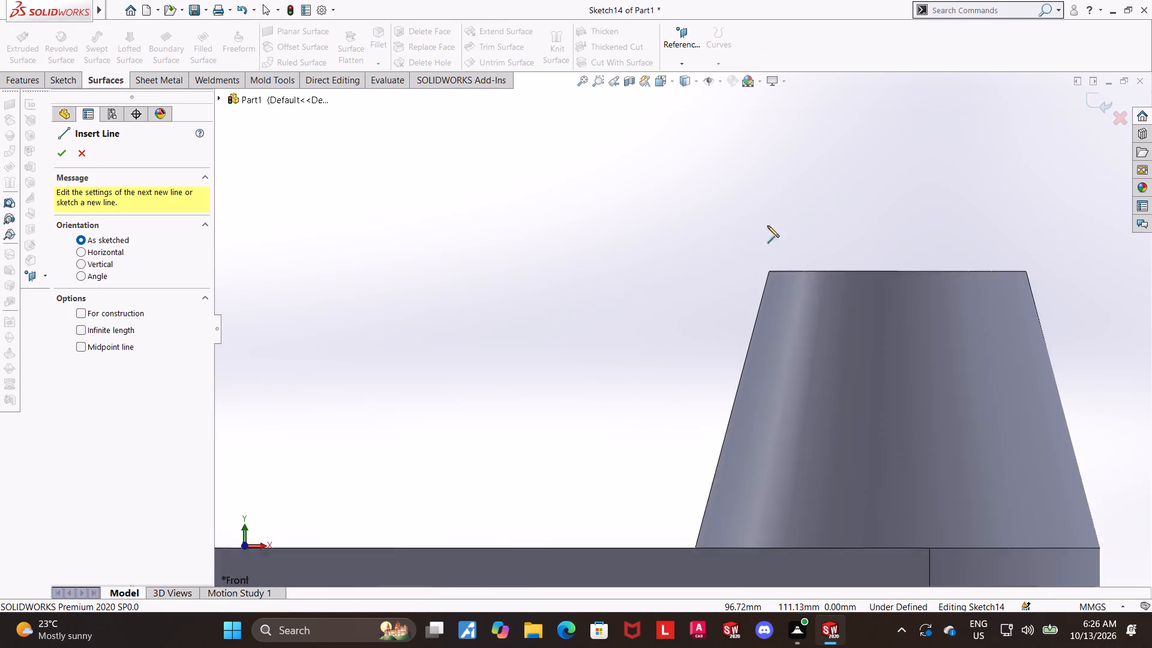
pyautogui.scroll(-7, 767, 226)
pyautogui.scroll(-3, 790, 343)
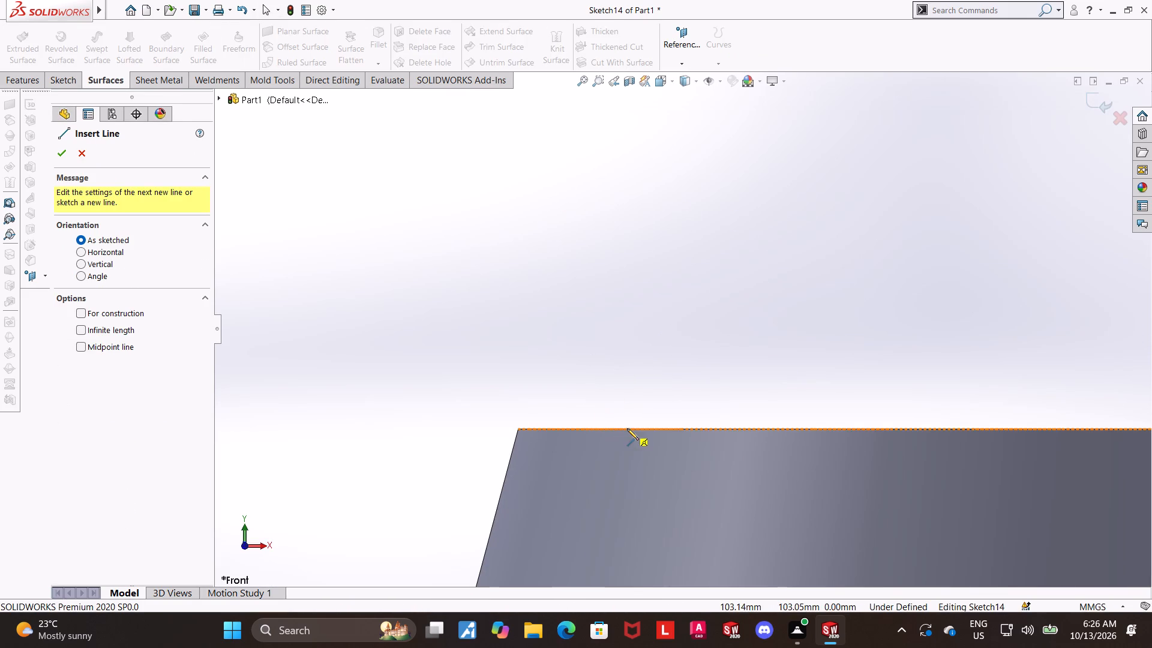
pyautogui.click(626, 428)
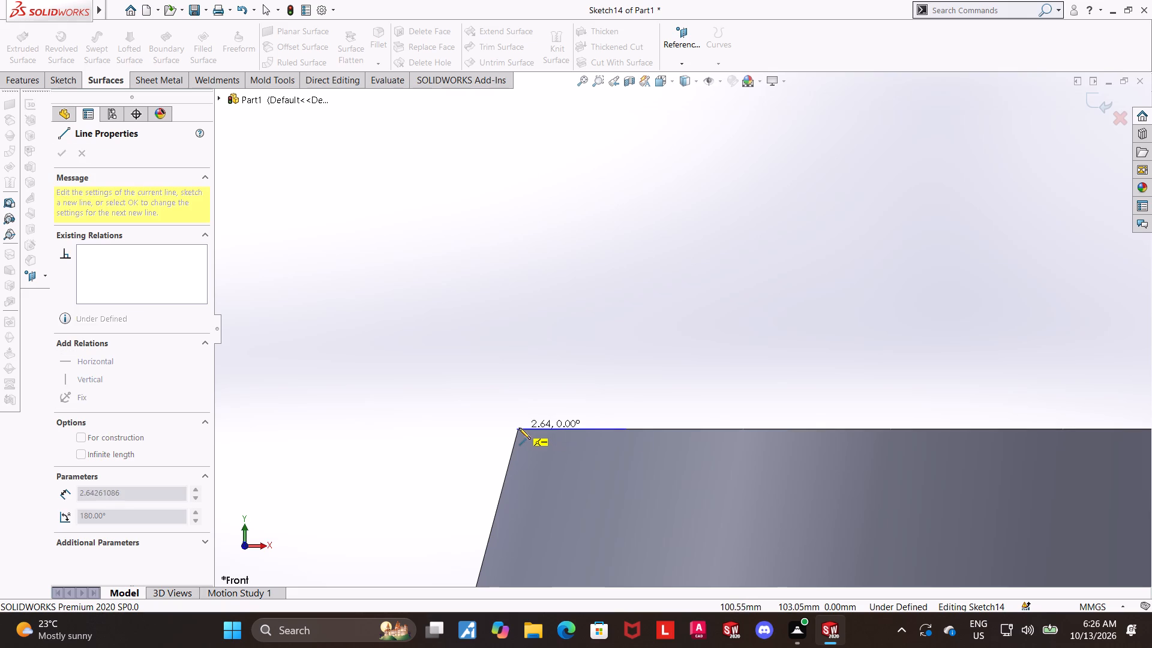
pyautogui.click(517, 428)
pyautogui.scroll(11, 517, 428)
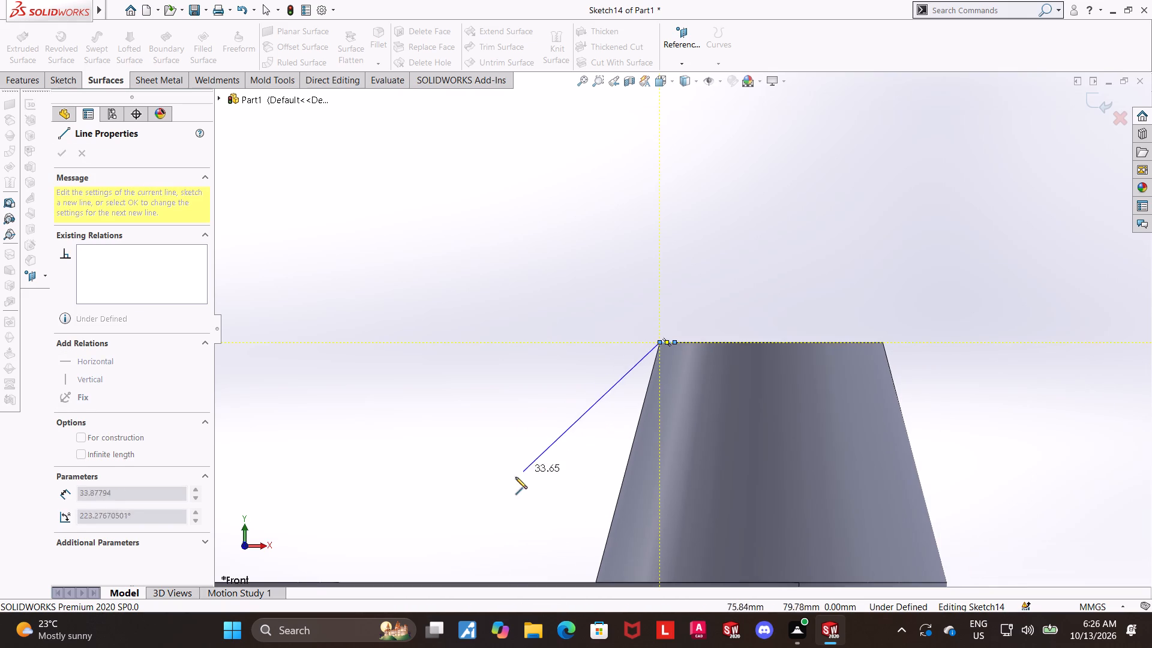
pyautogui.scroll(3, 502, 487)
pyautogui.click(504, 475)
pyautogui.press('Escape')
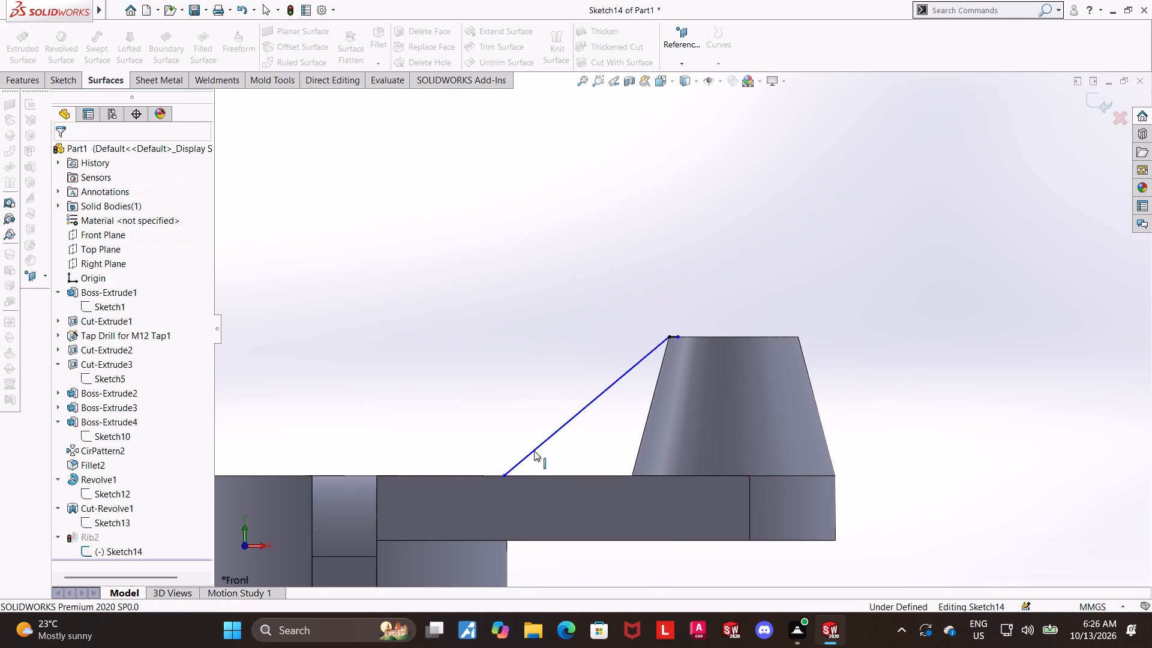
# Add a Coincident relation between the sloped line's lower endpoint and the main cylinder's vertical silhouette edge.
pyautogui.scroll(6, 531, 451)
pyautogui.click(15, 92)
pyautogui.click(18, 87)
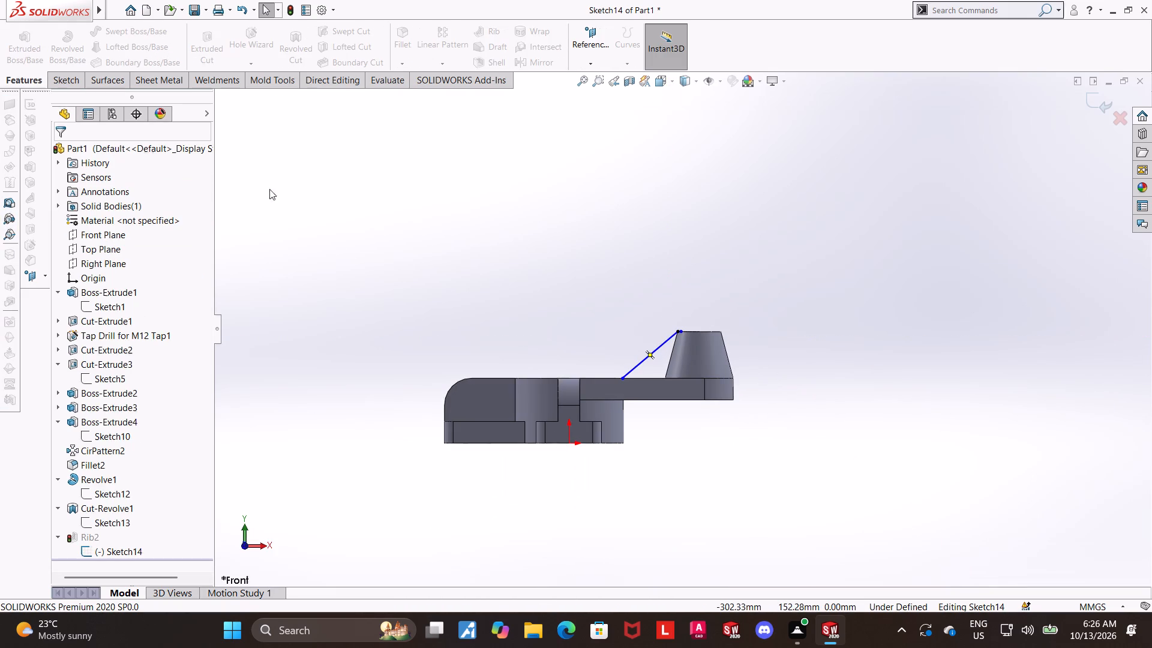
pyautogui.scroll(-6, 619, 389)
pyautogui.press('Escape')
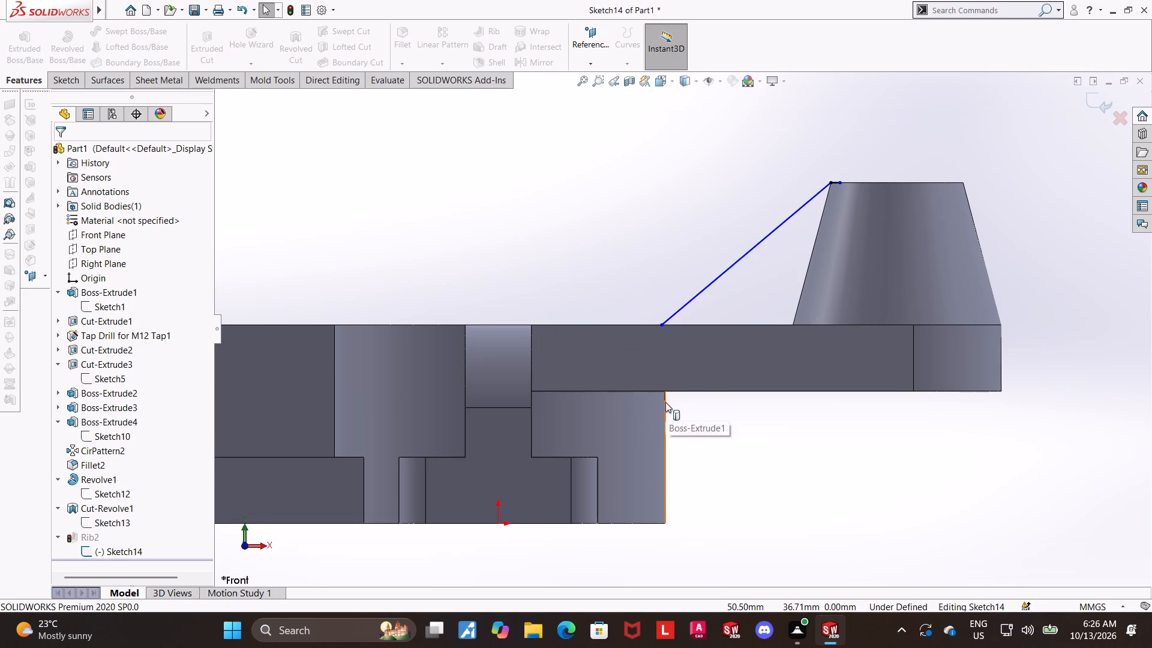
pyautogui.click(665, 402)
pyautogui.keyDown('ctrl'); pyautogui.click(662, 323); pyautogui.keyUp('ctrl')
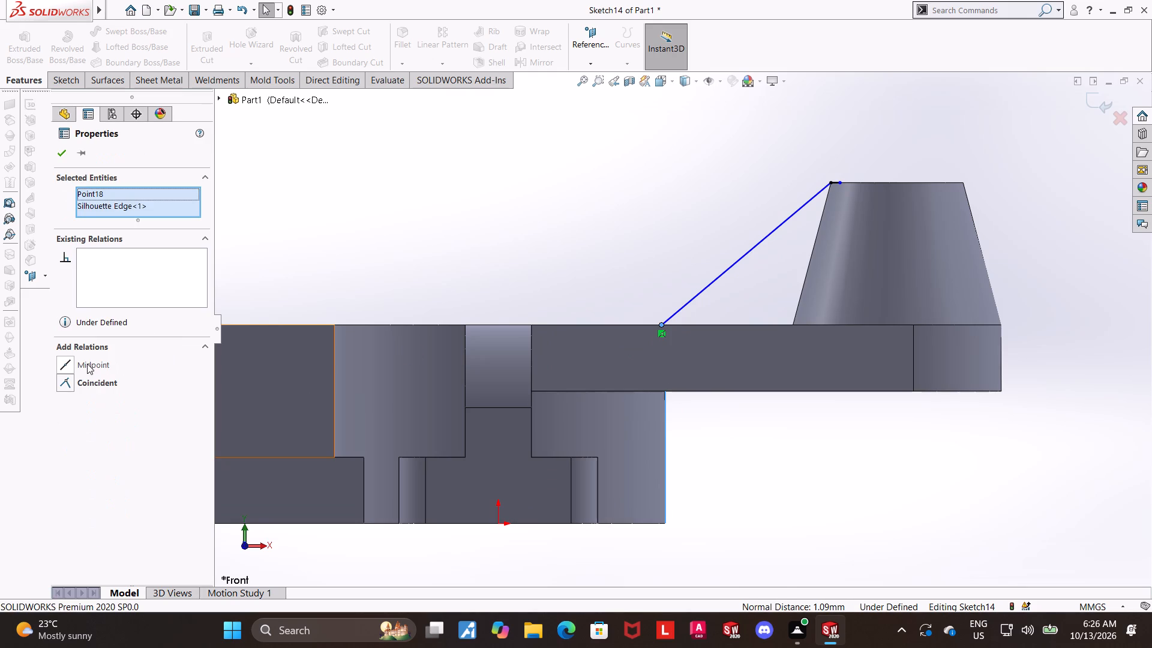
pyautogui.click(74, 382)
pyautogui.press('Escape')
# Exit the rib sketch, keeping its changes, to rebuild the rib.
pyautogui.scroll(4, 763, 456)
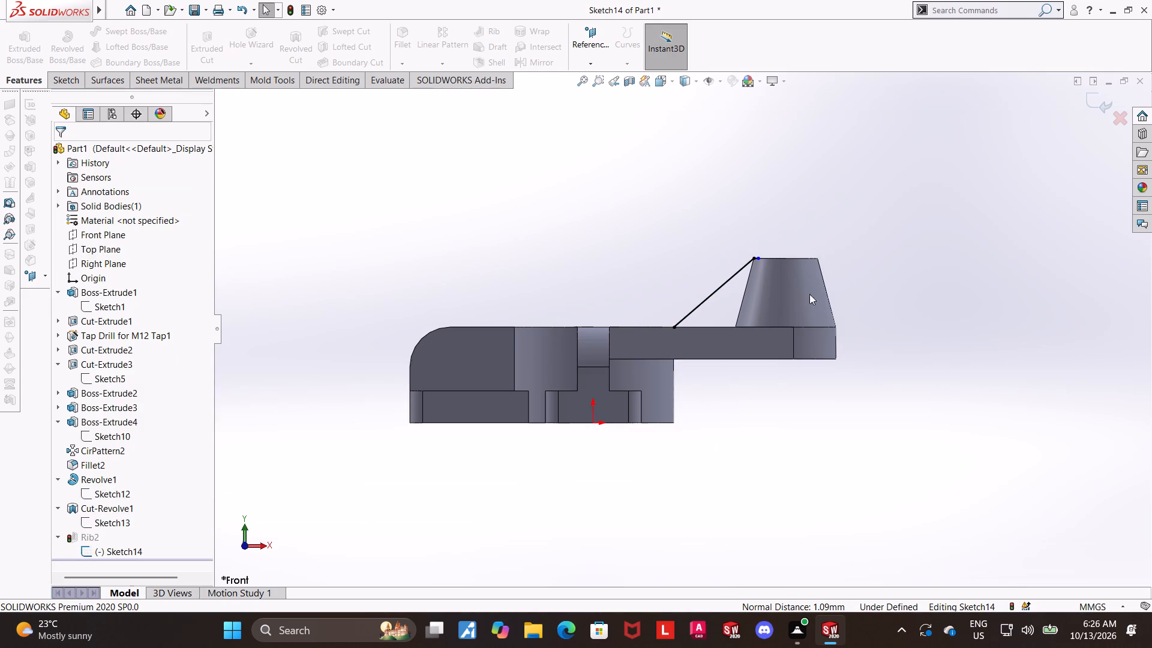
pyautogui.scroll(-5, 808, 238)
pyautogui.click(1093, 105)
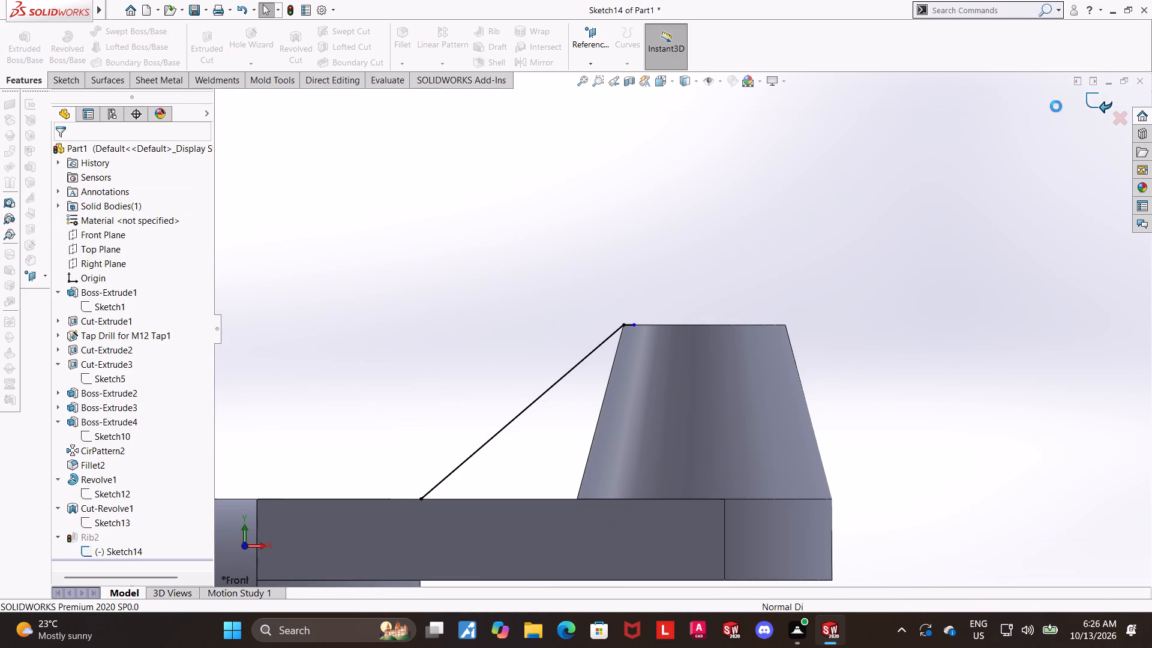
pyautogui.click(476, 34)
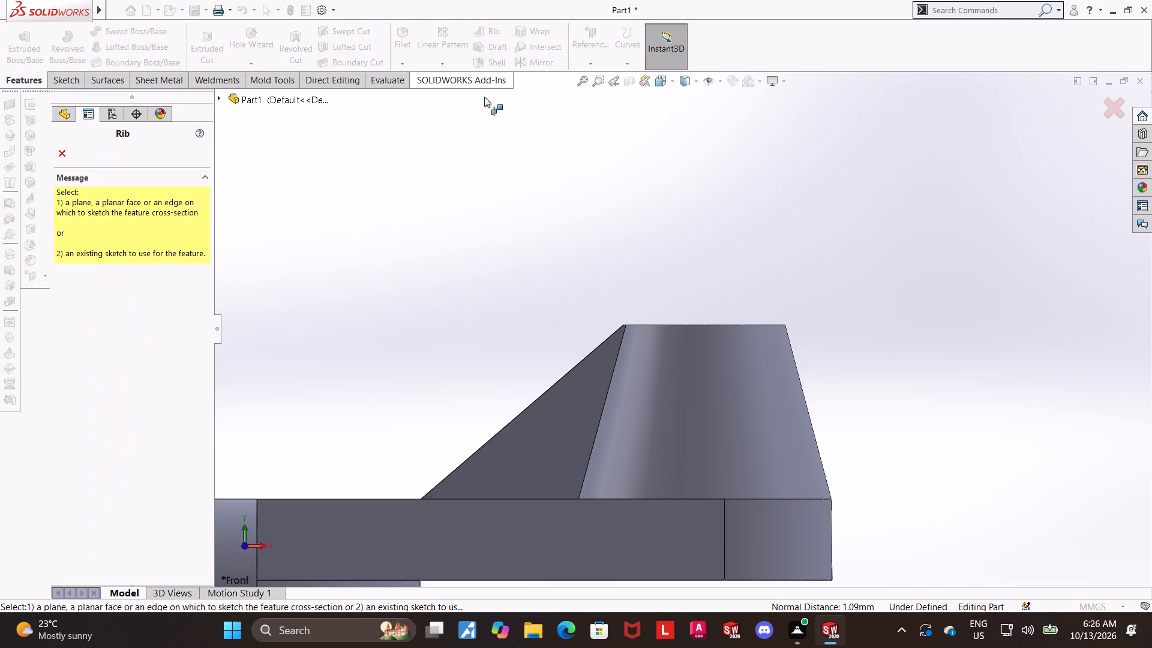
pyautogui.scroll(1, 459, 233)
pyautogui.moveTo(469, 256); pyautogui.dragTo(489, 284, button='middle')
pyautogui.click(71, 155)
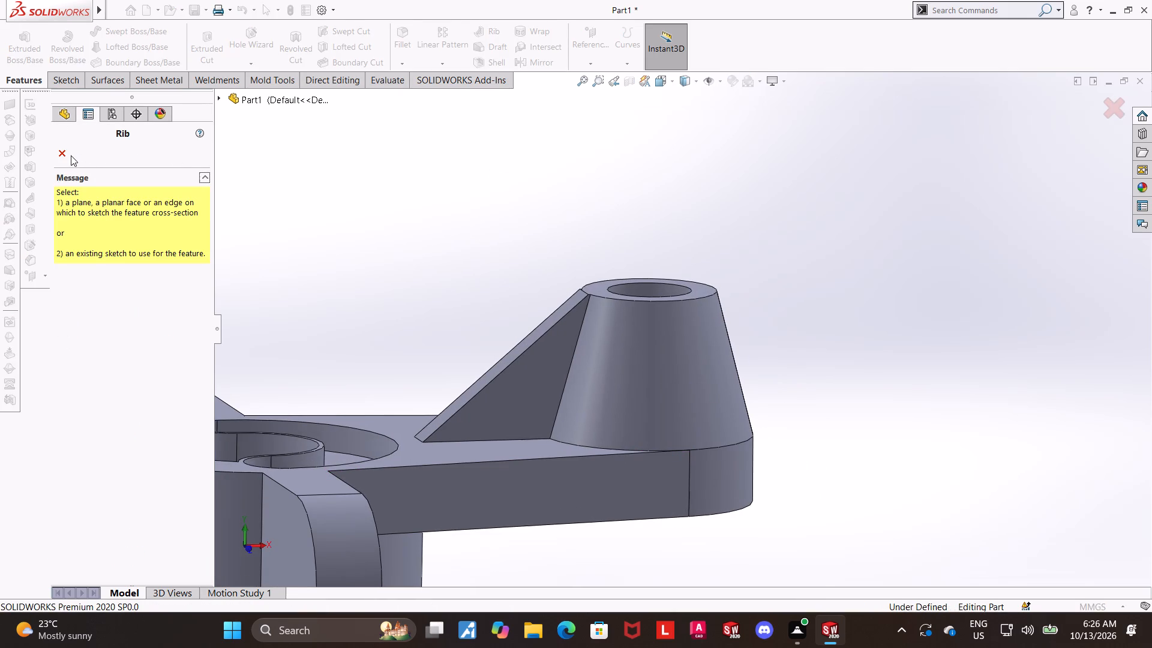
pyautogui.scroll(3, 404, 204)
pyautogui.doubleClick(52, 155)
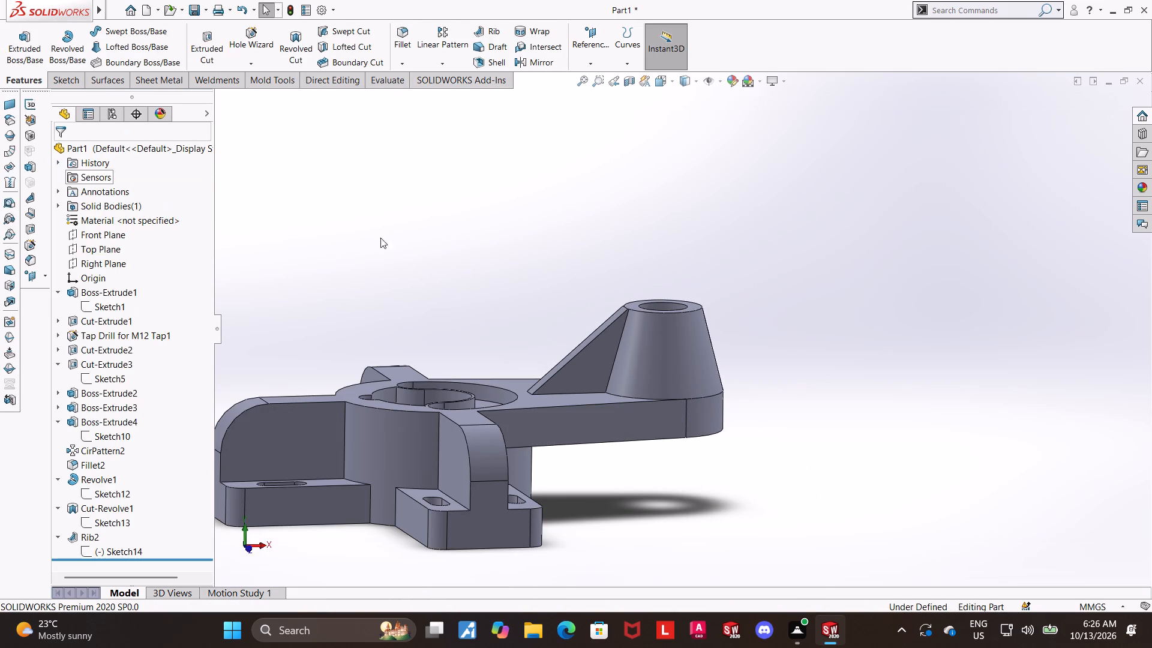
# Switch to an isometric view and examine closely how the rib's top edge joins the boss's top face.
pyautogui.scroll(3, 405, 243)
pyautogui.moveTo(443, 275); pyautogui.dragTo(448, 345, button='middle')
pyautogui.click(664, 77)
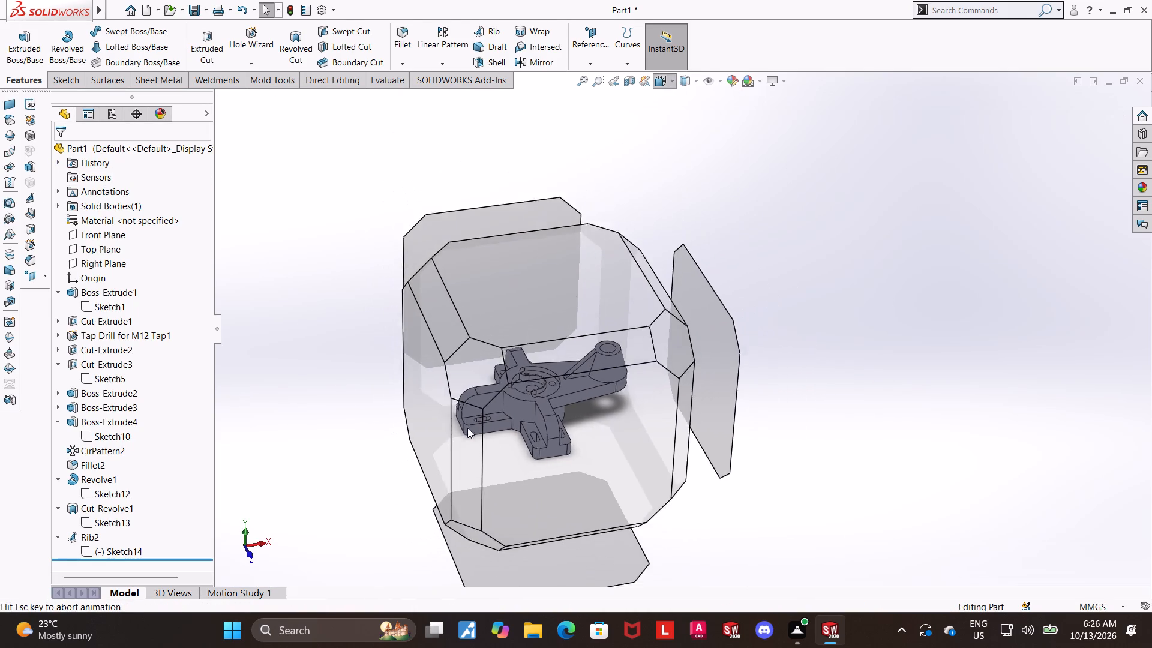
pyautogui.click(475, 392)
pyautogui.scroll(-4, 757, 221)
pyautogui.scroll(-6, 789, 263)
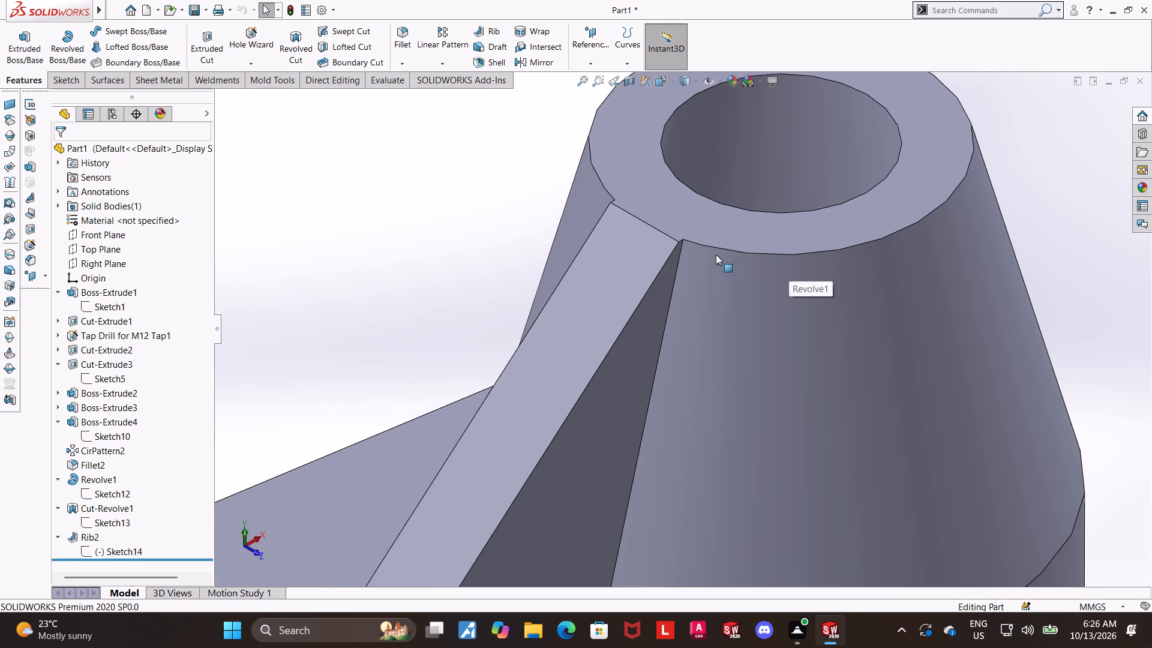
pyautogui.scroll(9, 711, 254)
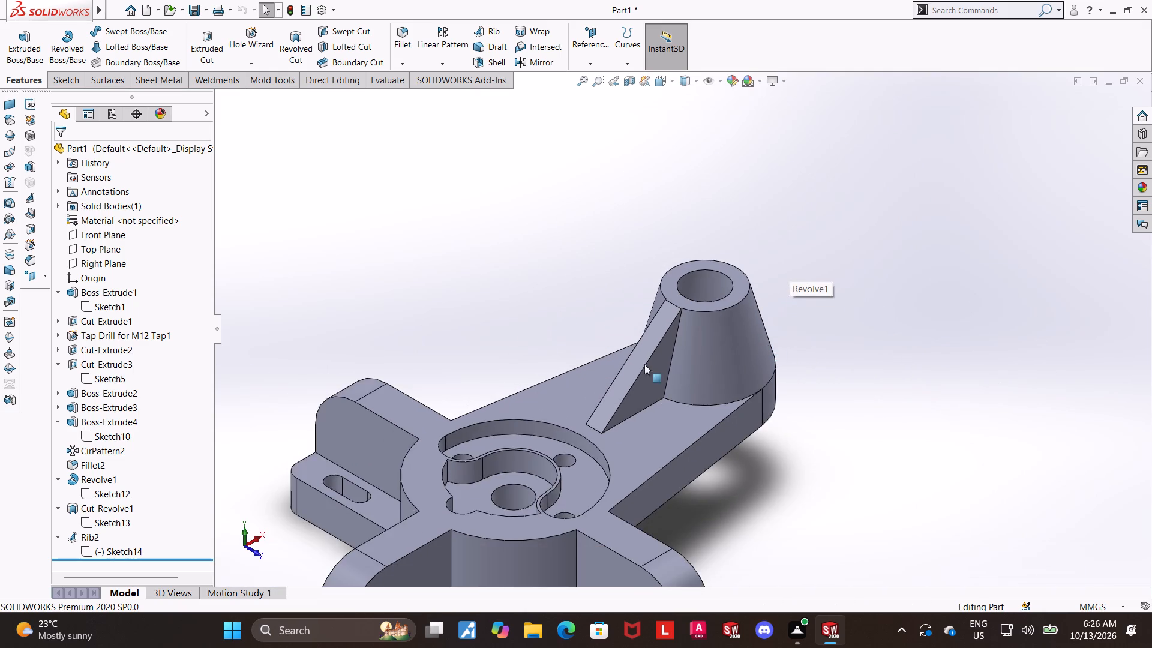
pyautogui.scroll(4, 655, 384)
pyautogui.scroll(-2, 551, 436)
pyautogui.scroll(-2, 812, 352)
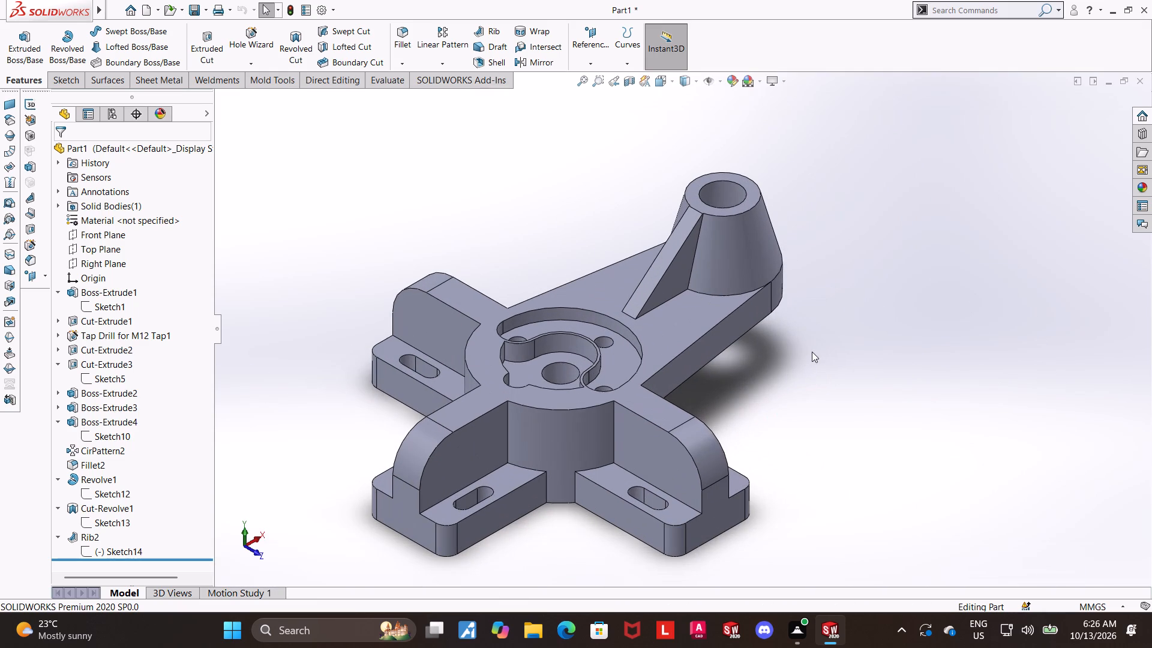
pyautogui.scroll(1, 812, 352)
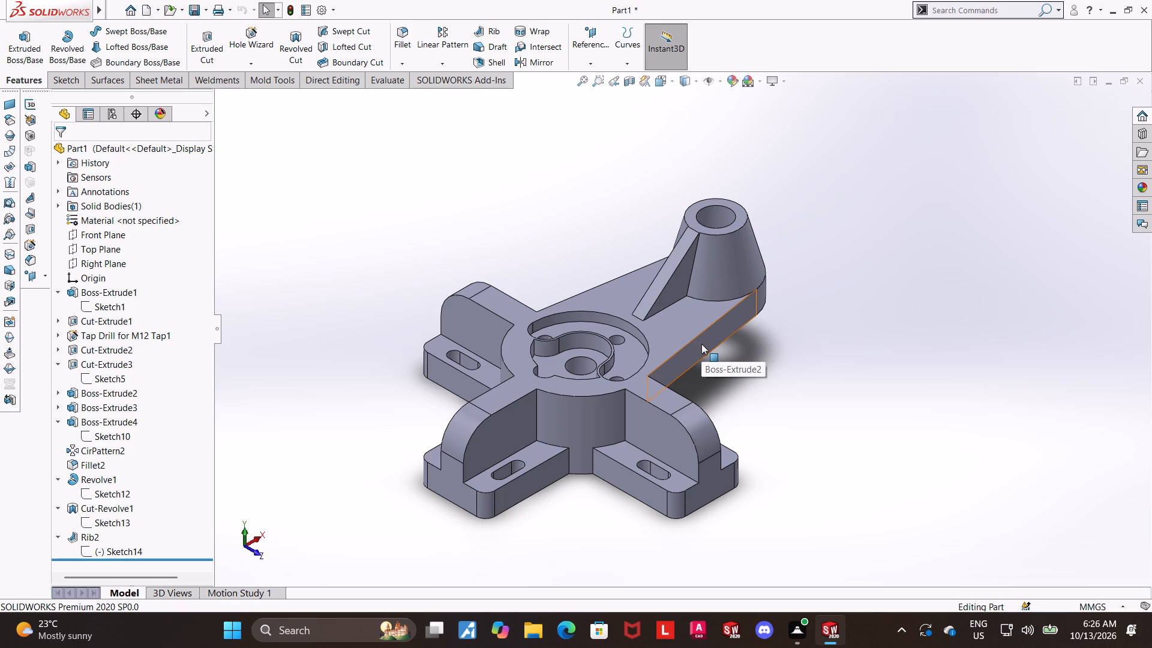
pyautogui.scroll(1, 701, 344)
pyautogui.scroll(-9, 697, 255)
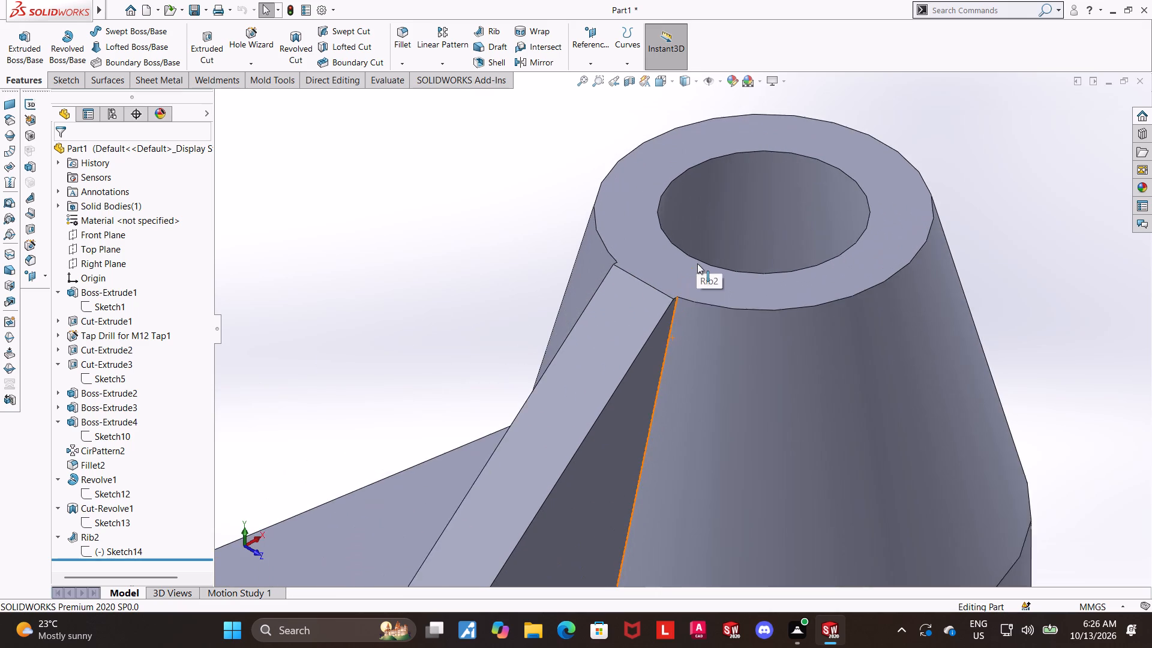
pyautogui.scroll(-4, 697, 263)
pyautogui.scroll(-4, 585, 273)
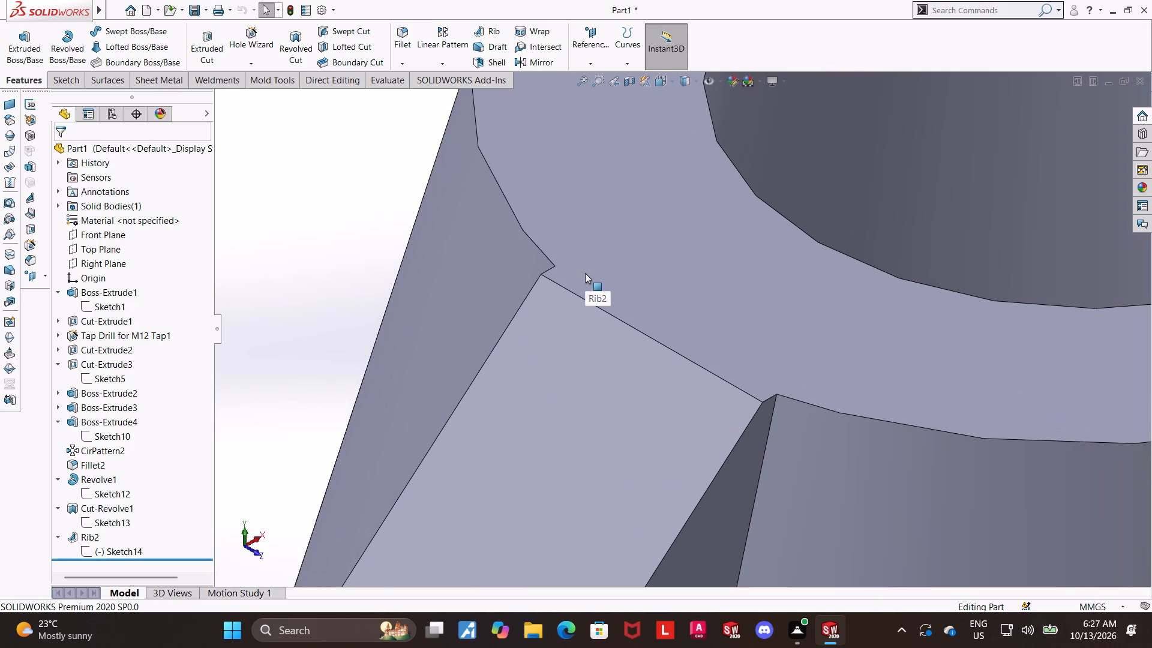
pyautogui.scroll(6, 585, 273)
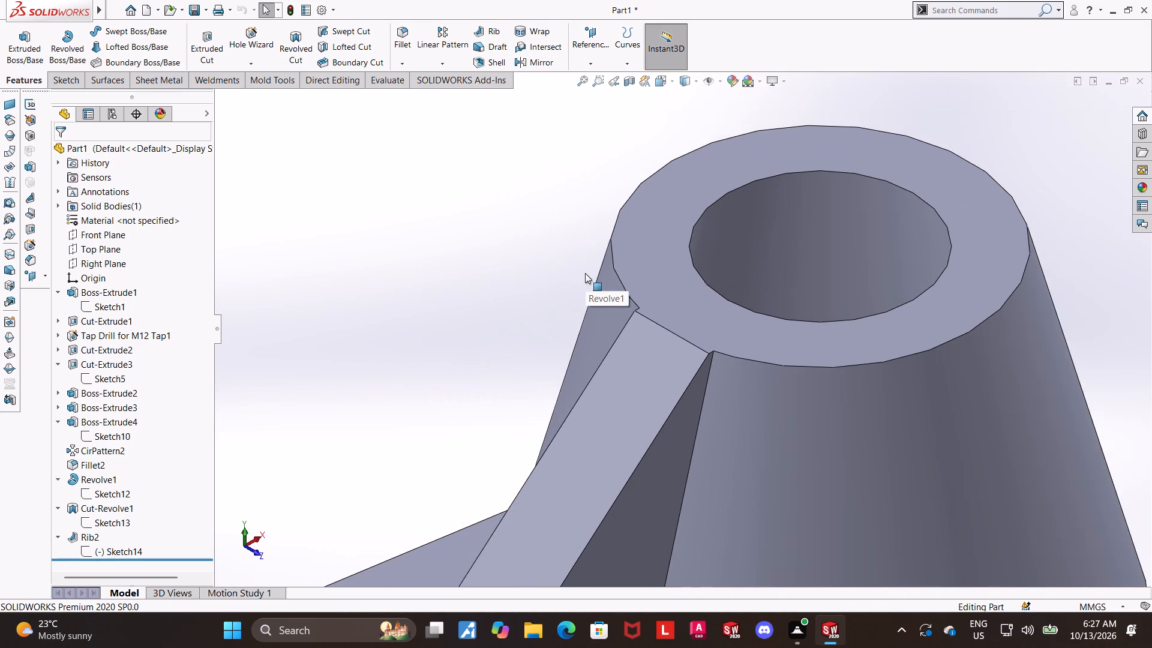
pyautogui.scroll(2, 585, 273)
# Examine the whole part from the side and from underneath.
pyautogui.moveTo(617, 344); pyautogui.dragTo(619, 267, button='middle')
pyautogui.scroll(8, 619, 268)
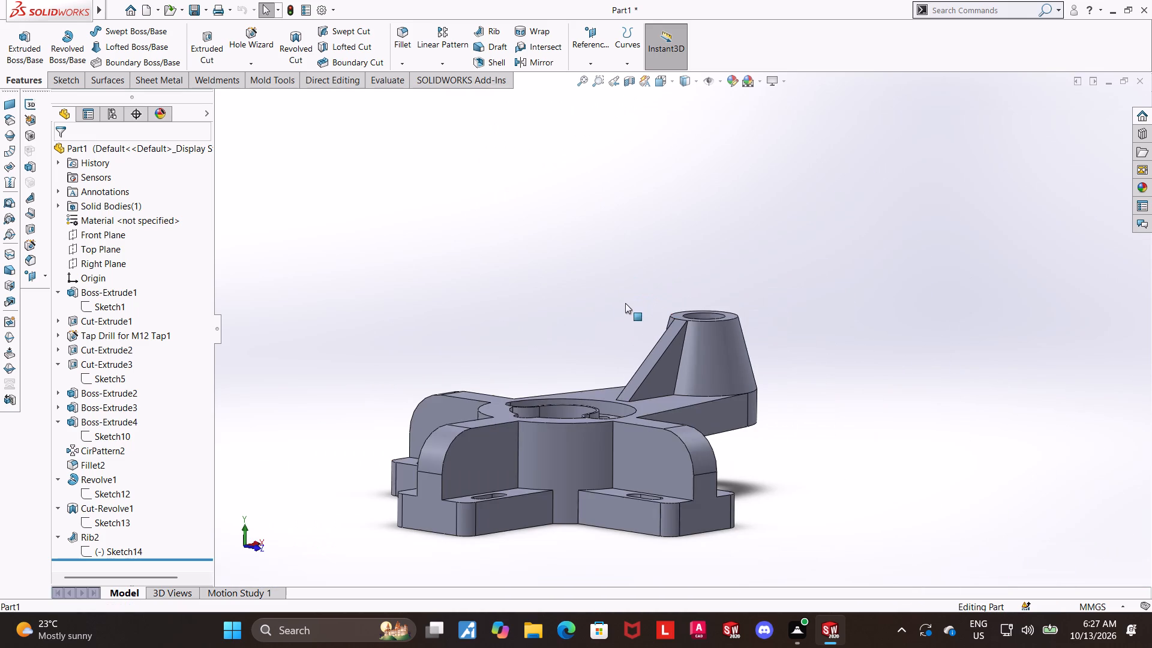
pyautogui.scroll(-2, 608, 431)
pyautogui.moveTo(583, 406); pyautogui.dragTo(575, 419, button='middle')
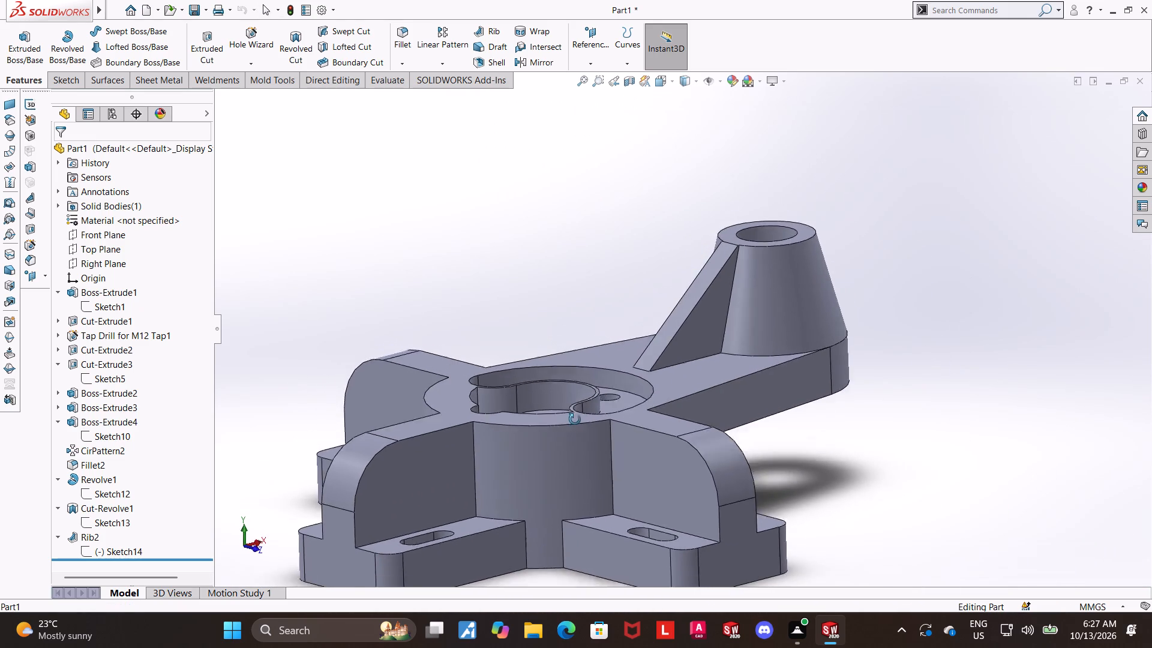
pyautogui.moveTo(575, 419); pyautogui.dragTo(577, 412, button='middle')
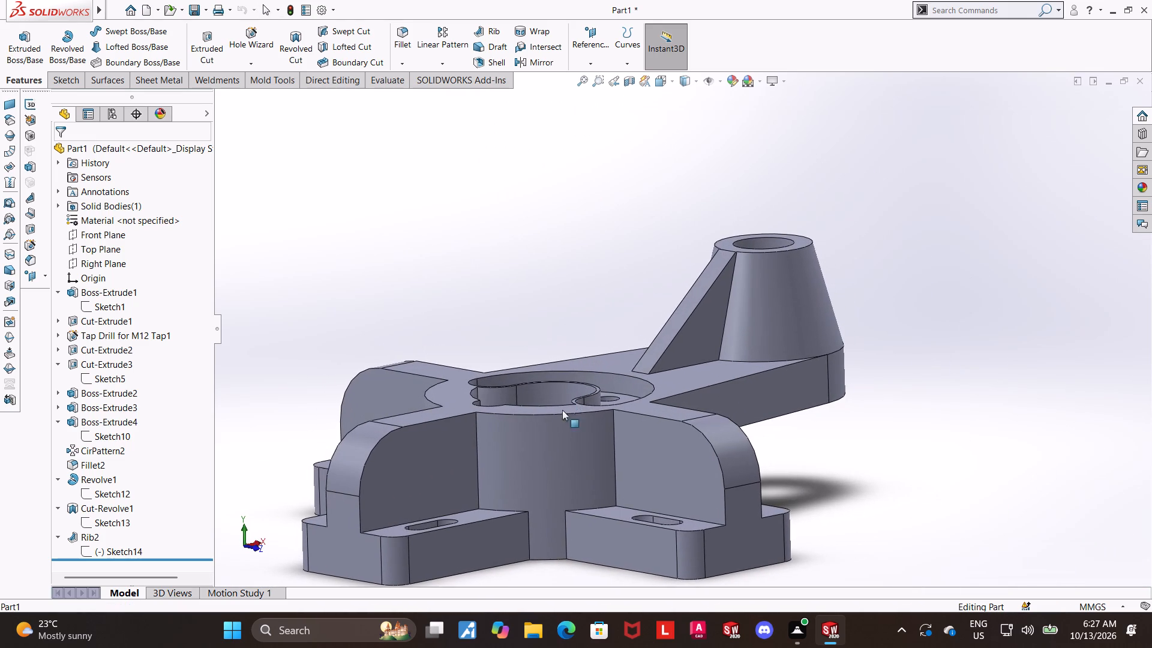
pyautogui.scroll(1, 880, 392)
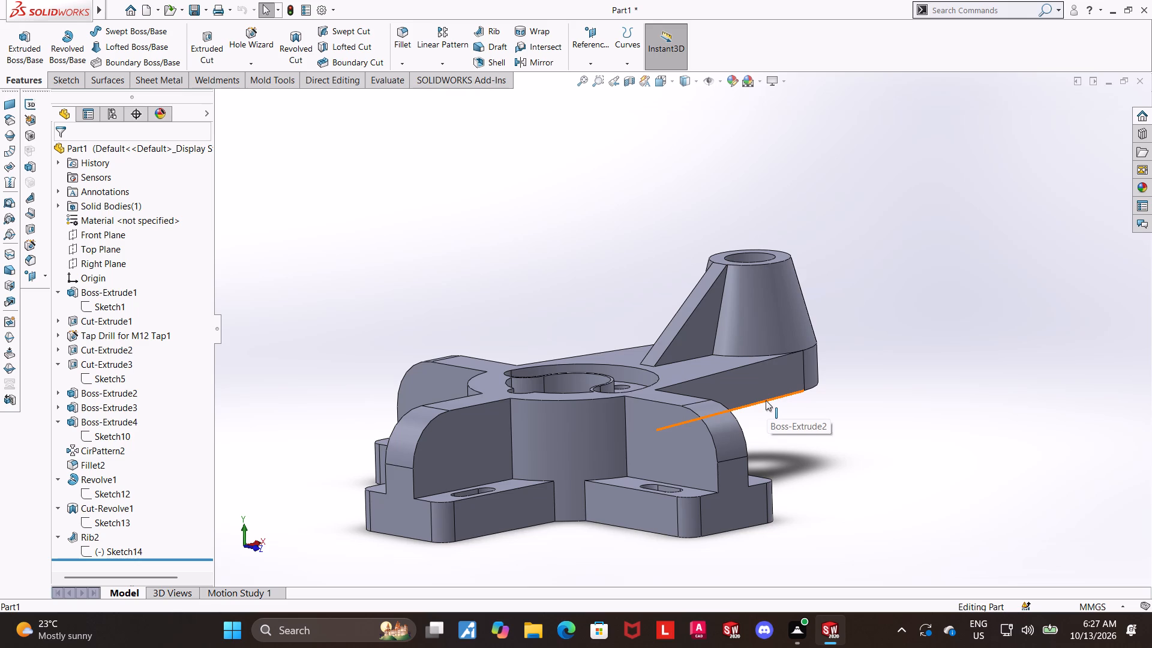
pyautogui.scroll(2, 781, 400)
pyautogui.scroll(1, 674, 463)
pyautogui.moveTo(674, 463); pyautogui.dragTo(688, 232, button='middle')
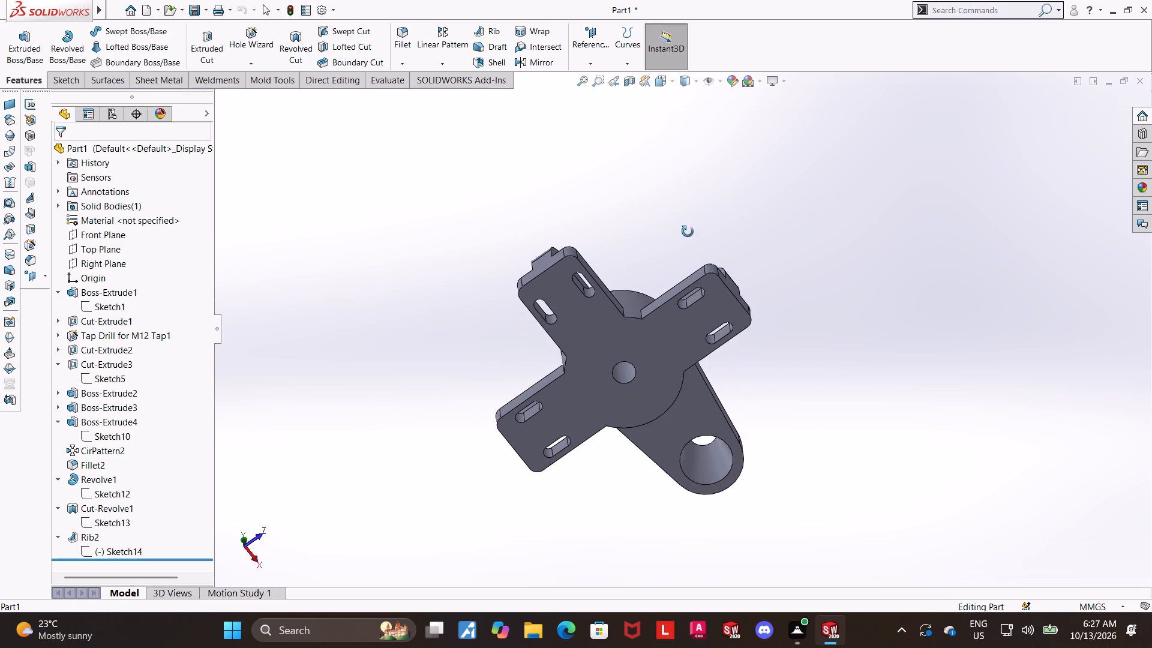
# Examine the whole part from several angles and standard views, ending with the front view.
pyautogui.moveTo(688, 232); pyautogui.dragTo(687, 227, button='middle')
pyautogui.click(659, 86)
pyautogui.moveTo(652, 275); pyautogui.dragTo(652, 464, button='middle')
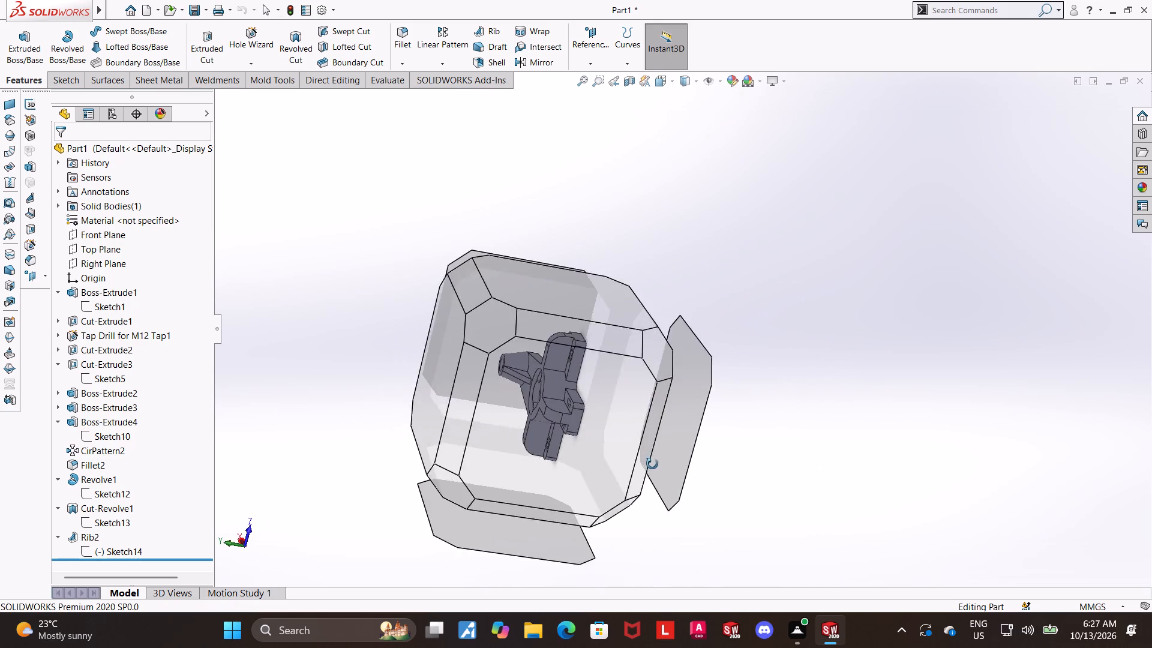
pyautogui.moveTo(652, 464); pyautogui.dragTo(556, 577, button='middle')
pyautogui.click(530, 353)
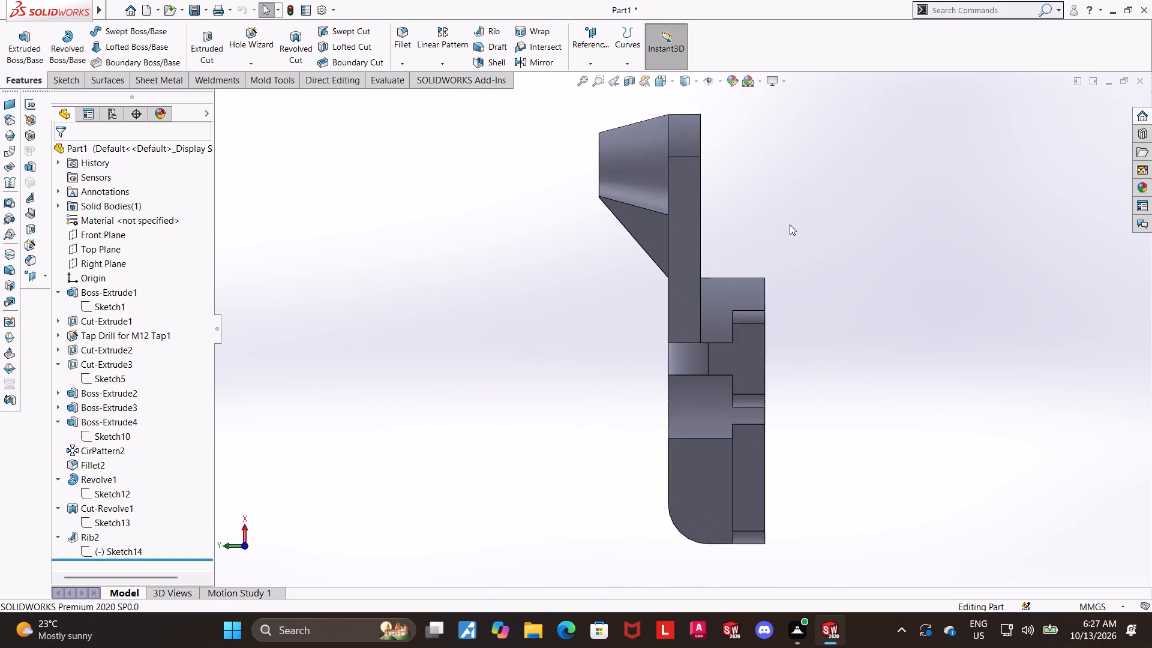
pyautogui.scroll(1, 790, 224)
pyautogui.moveTo(785, 224); pyautogui.dragTo(734, 539, button='middle')
pyautogui.moveTo(744, 454); pyautogui.dragTo(810, 435, button='middle')
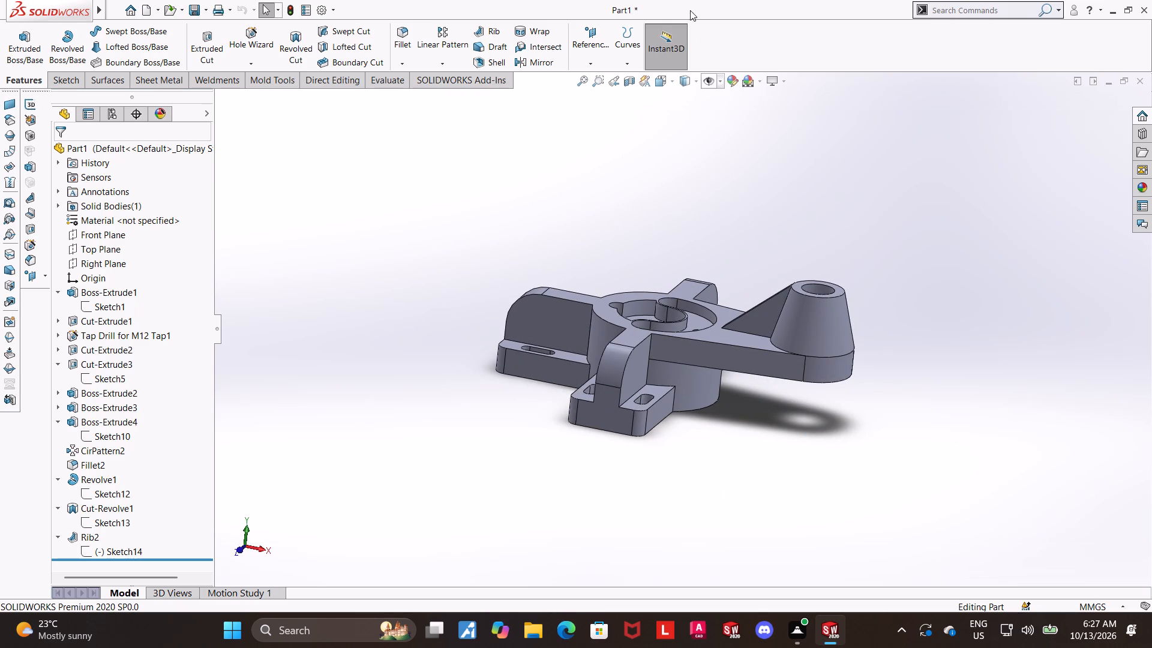
pyautogui.click(656, 79)
pyautogui.click(562, 403)
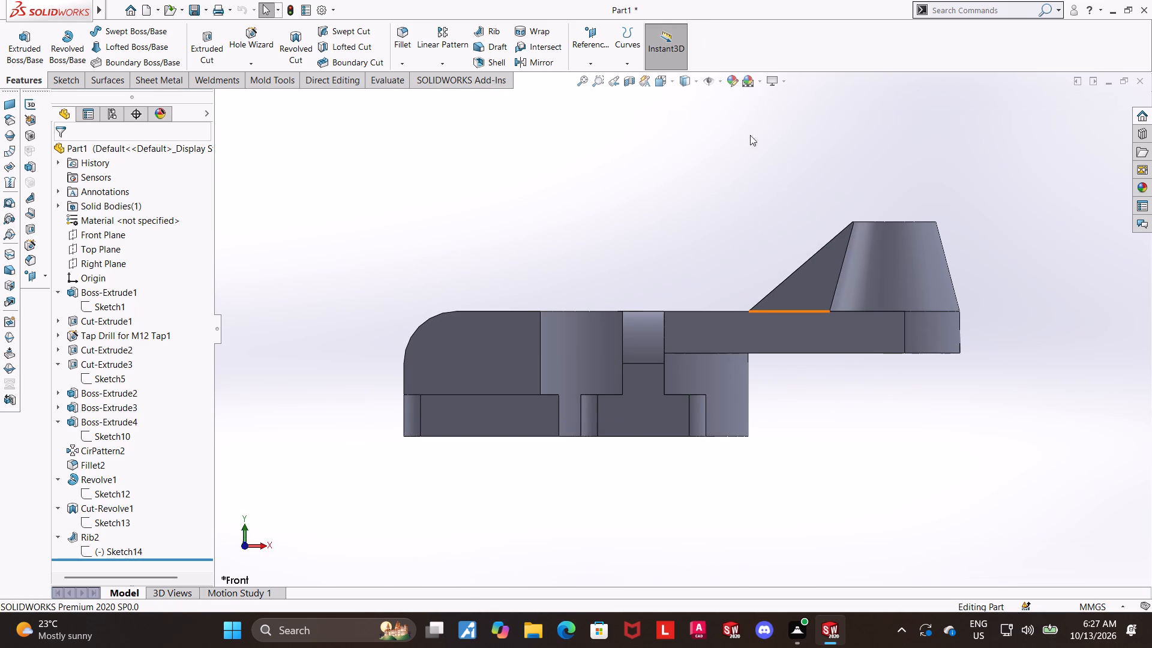
# Set the display style to show the part's hidden lines as dashed edges.
pyautogui.click(695, 85)
pyautogui.click(690, 149)
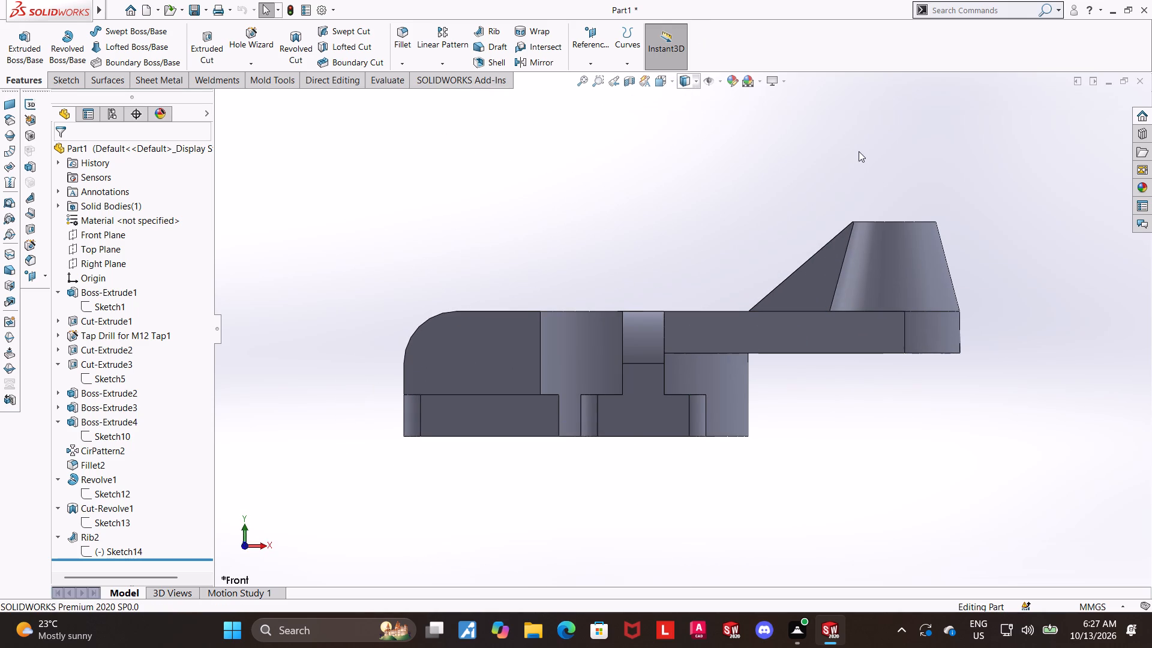
pyautogui.click(859, 151)
# Examine the rib's profile and its junction with the tapered boss's top edge, including the hidden edges.
pyautogui.scroll(1, 901, 224)
pyautogui.scroll(-2, 926, 268)
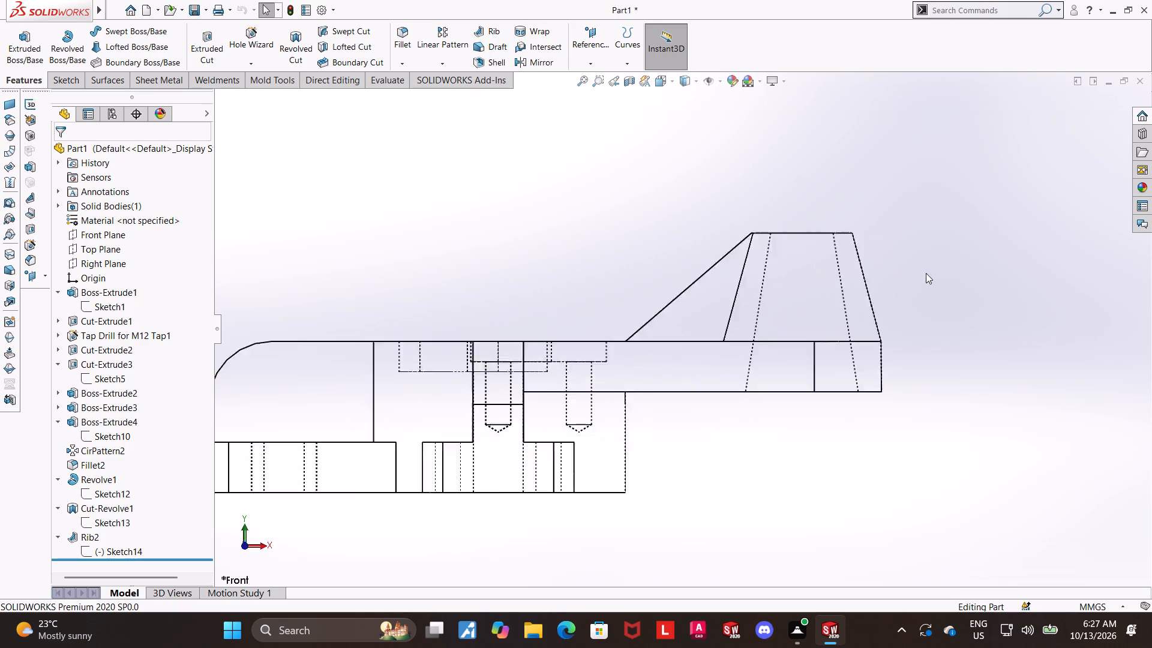
pyautogui.scroll(-1, 926, 273)
pyautogui.scroll(-1, 791, 333)
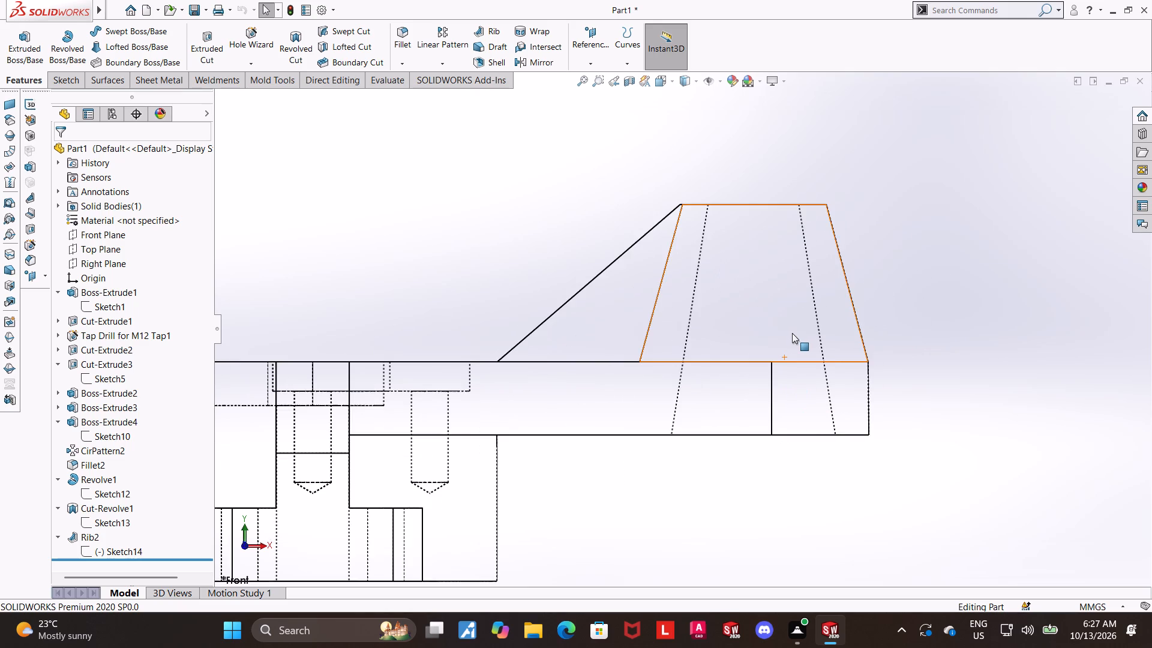
pyautogui.scroll(-1, 792, 333)
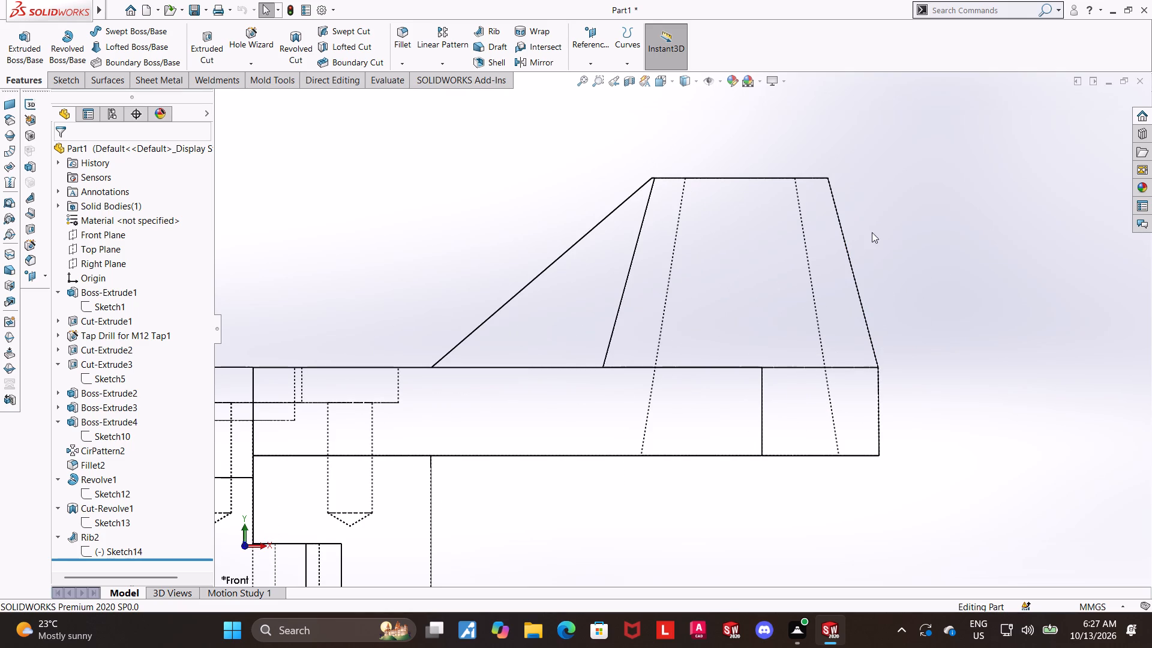
pyautogui.scroll(1, 856, 235)
pyautogui.scroll(1, 802, 246)
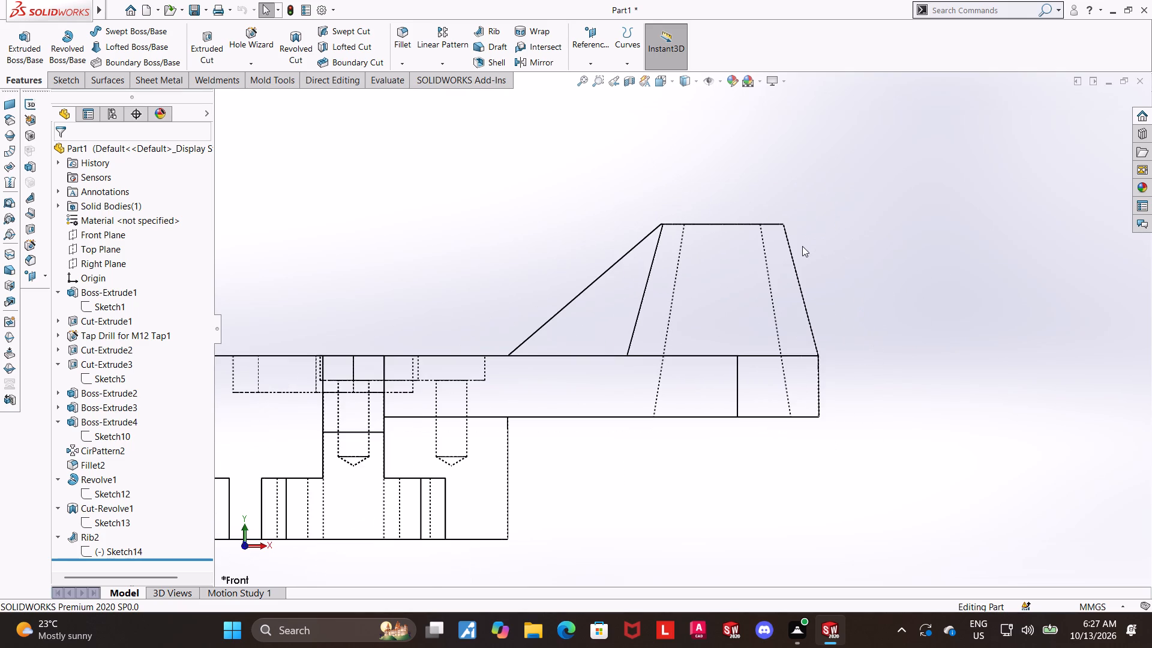
pyautogui.scroll(3, 760, 326)
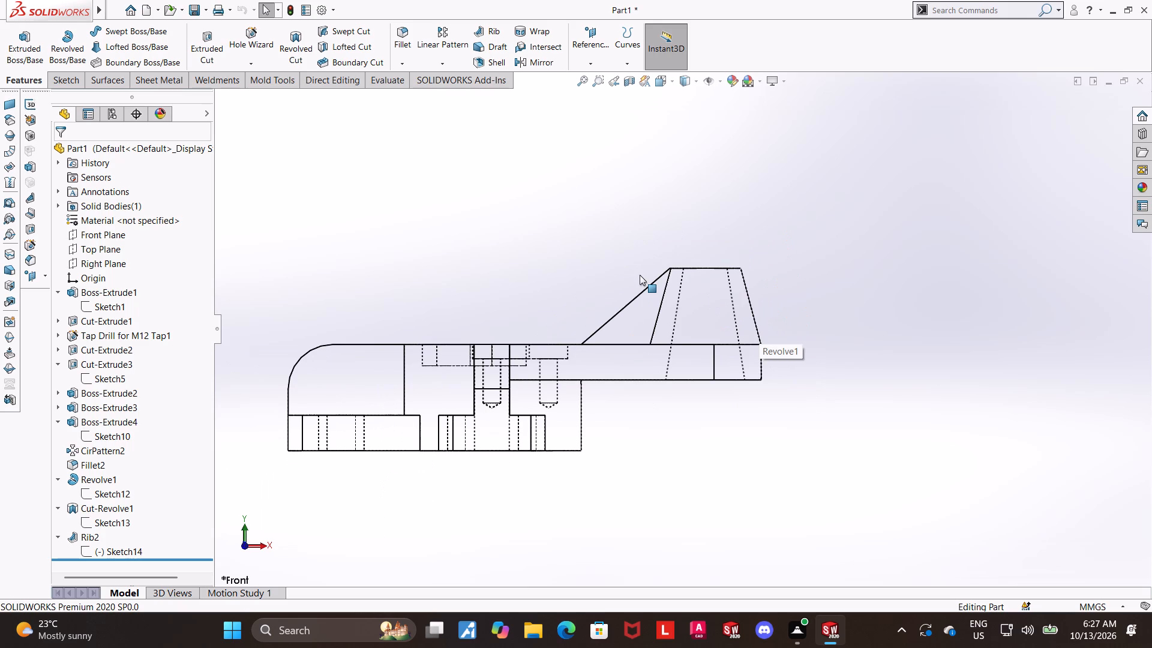
pyautogui.scroll(-1, 640, 275)
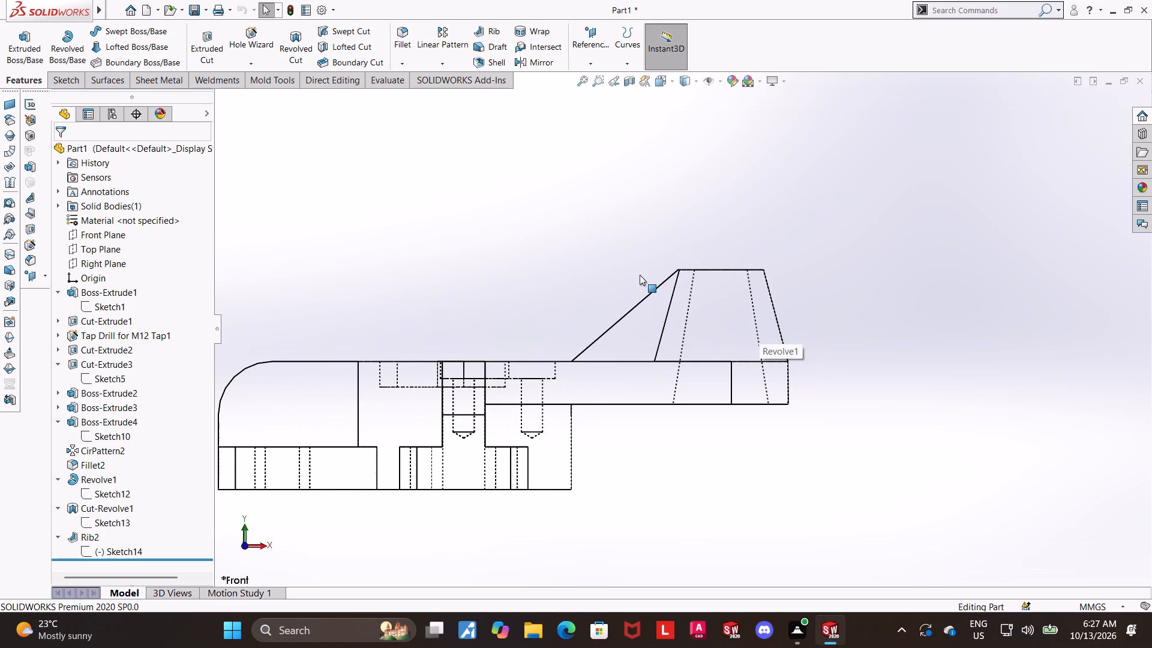
pyautogui.scroll(1, 668, 283)
pyautogui.scroll(-1, 690, 313)
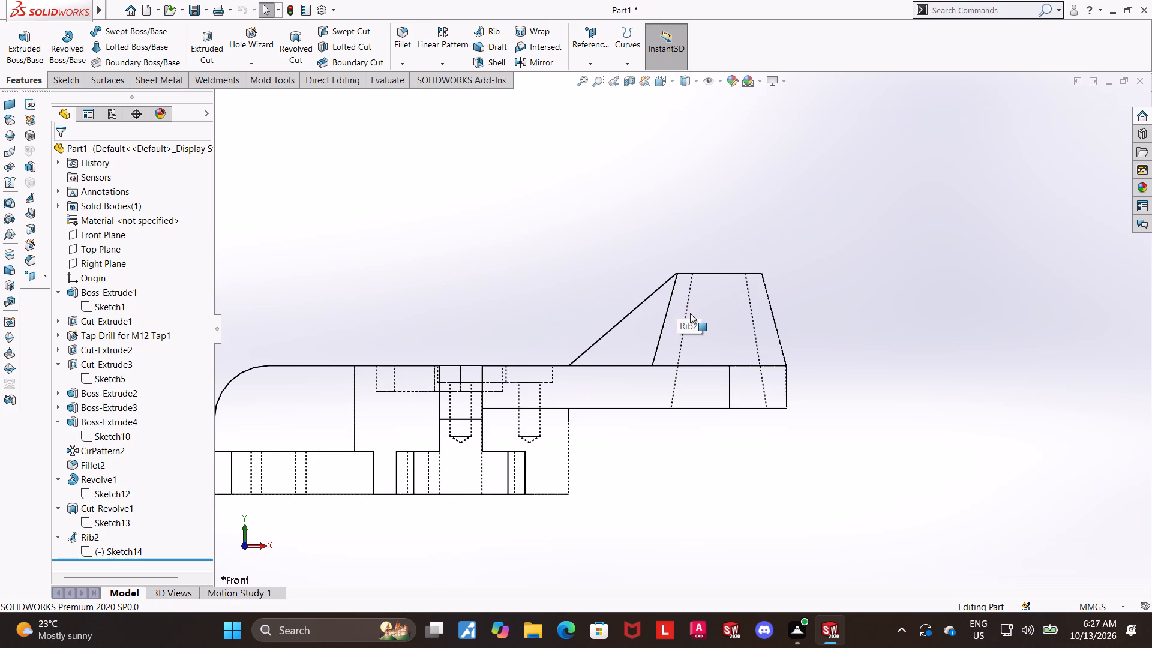
pyautogui.scroll(-3, 689, 307)
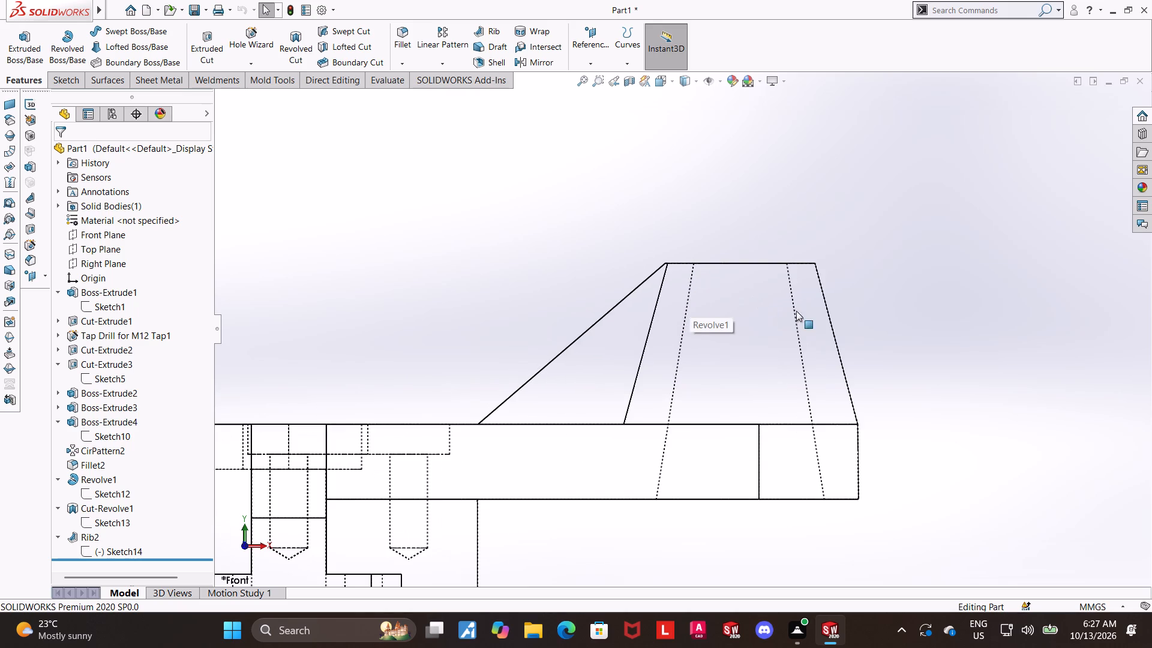
pyautogui.scroll(-4, 743, 299)
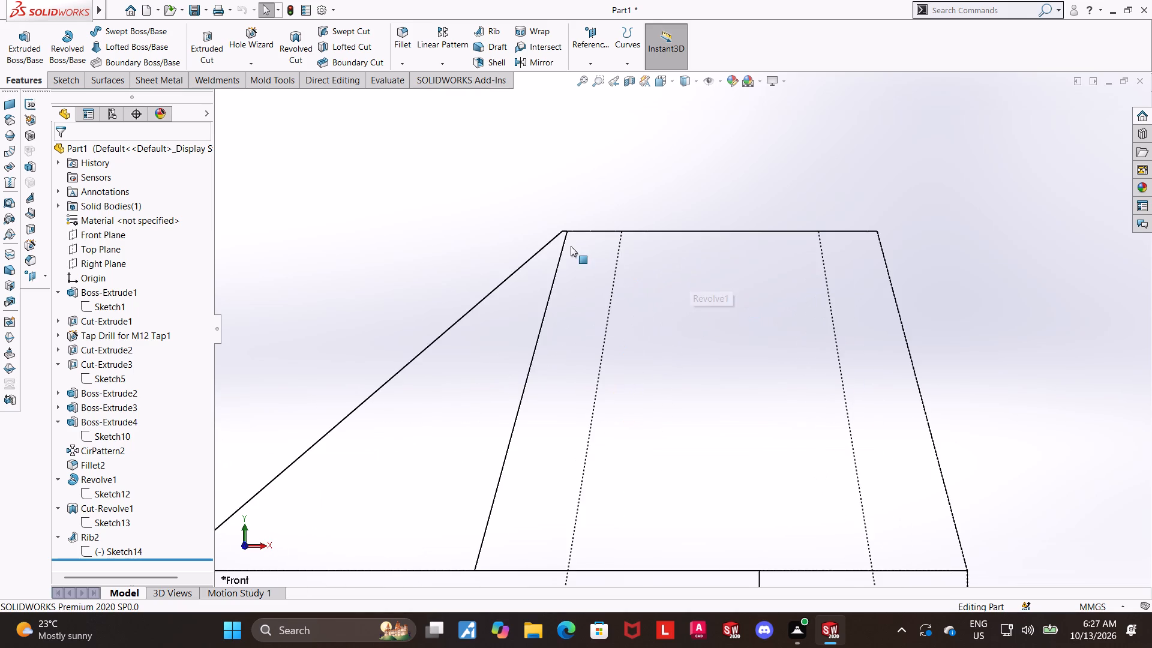
pyautogui.scroll(-6, 563, 229)
pyautogui.scroll(8, 638, 303)
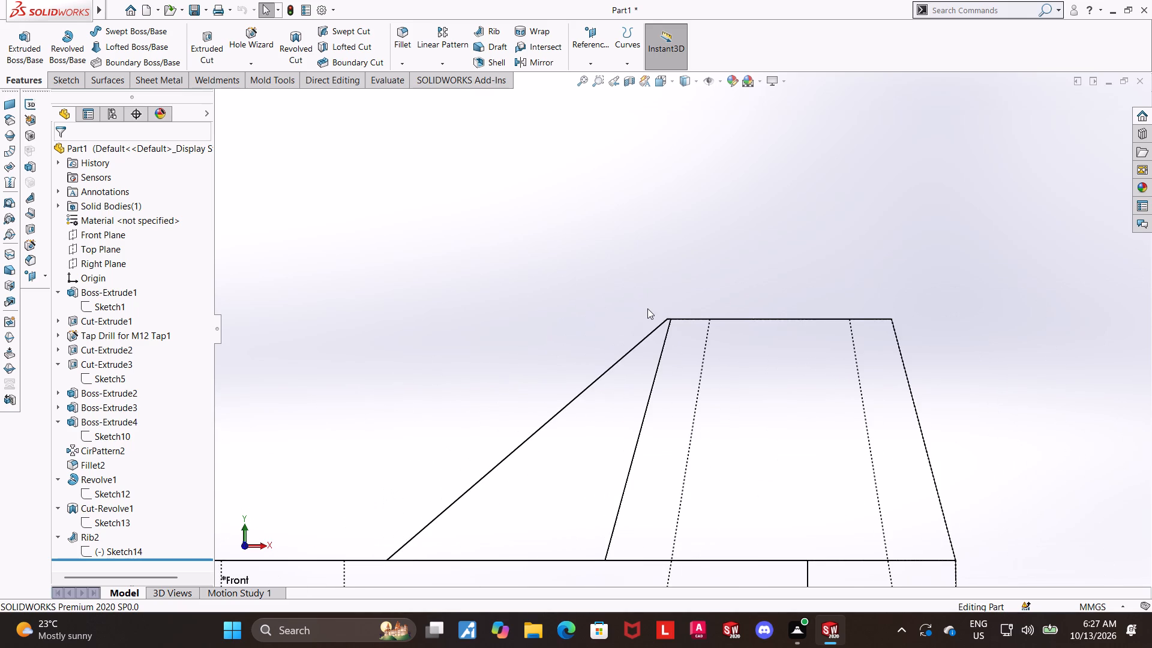
pyautogui.scroll(1, 647, 308)
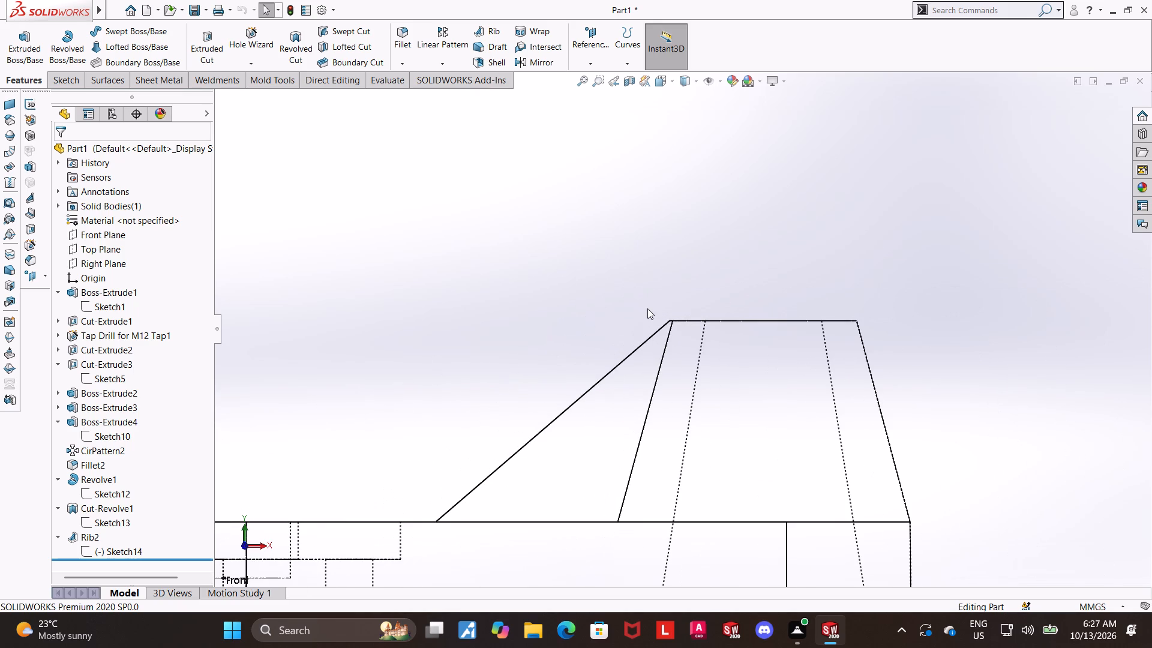
pyautogui.scroll(2, 647, 308)
pyautogui.moveTo(654, 334); pyautogui.dragTo(666, 373, button='middle')
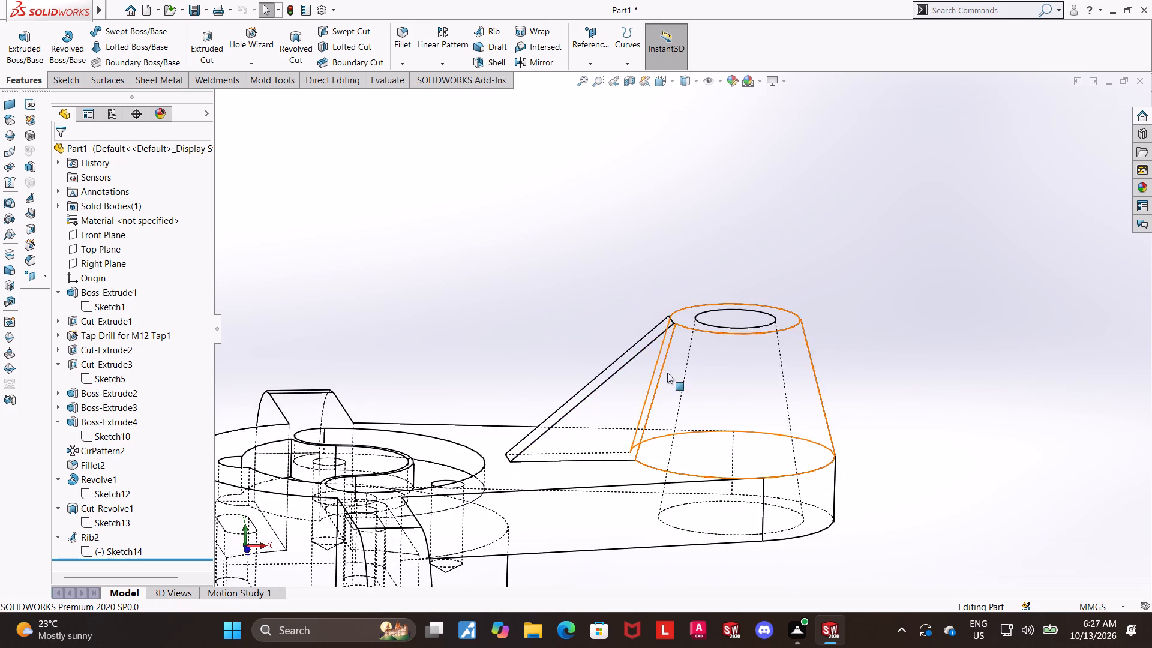
pyautogui.scroll(-3, 676, 334)
# Open the rib's sketch for editing and view it normal to its sketch plane.
pyautogui.click(91, 545)
pyautogui.click(98, 513)
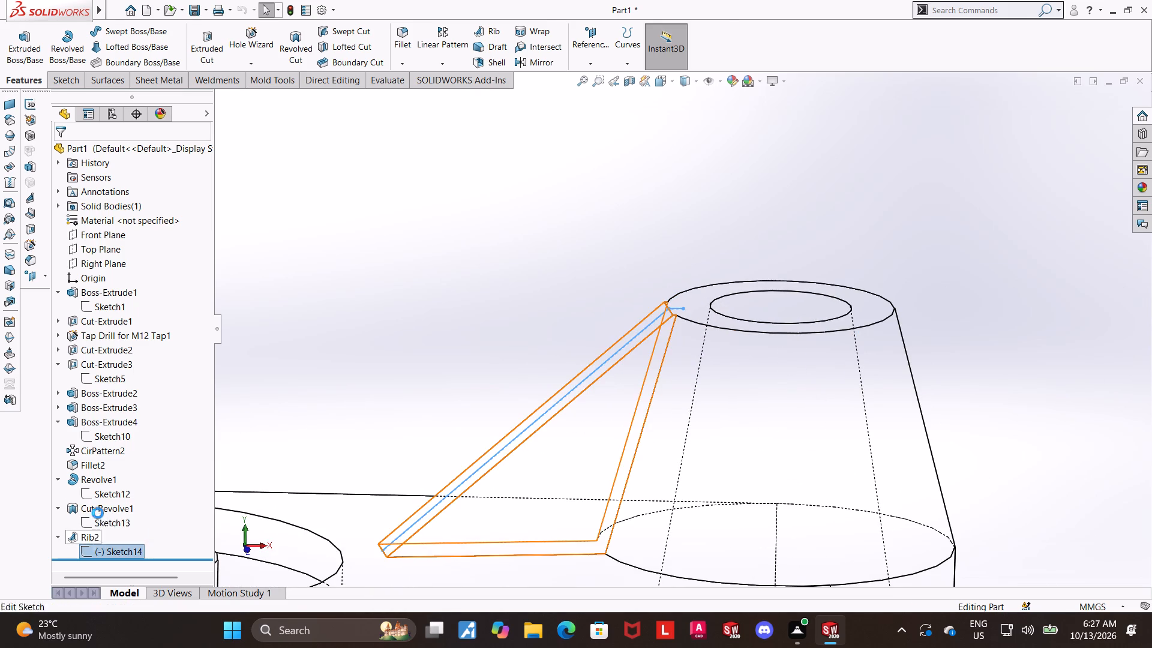
pyautogui.click(110, 548)
pyautogui.click(144, 550)
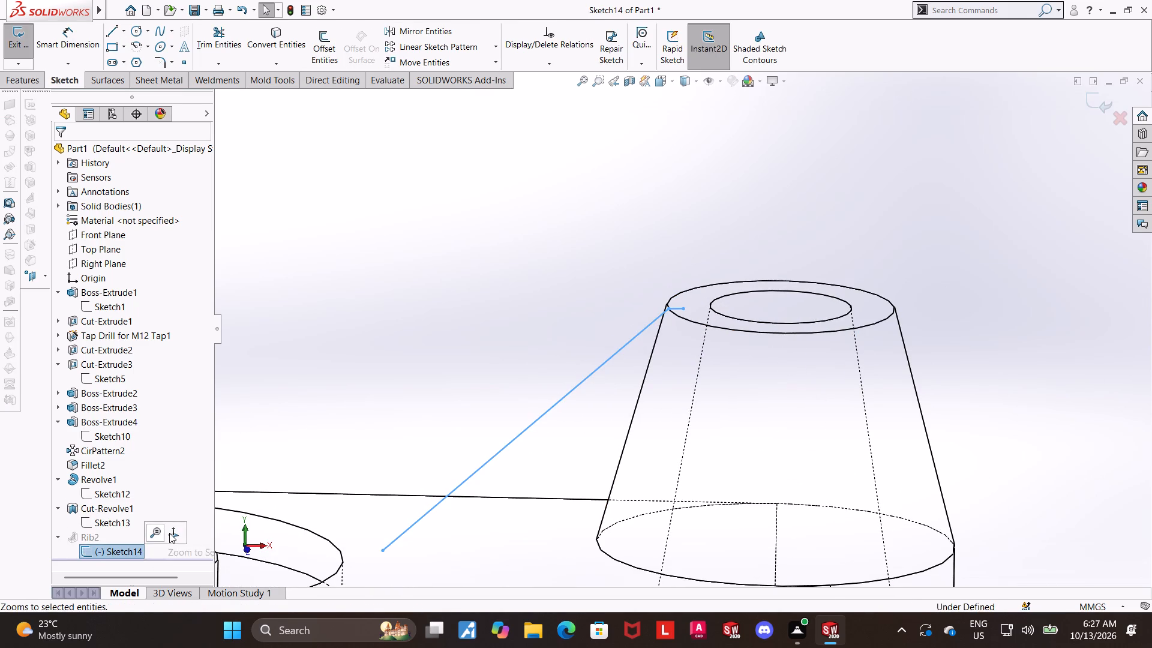
pyautogui.click(169, 533)
pyautogui.press('Escape')
pyautogui.click(986, 386)
pyautogui.click(103, 551)
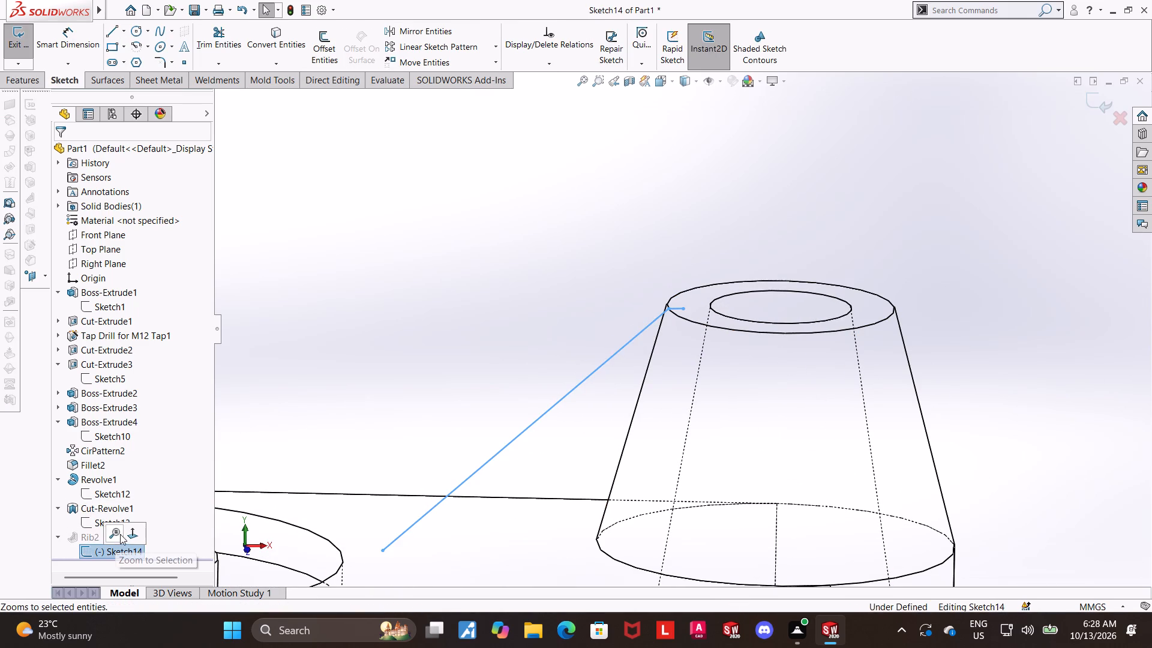
pyautogui.click(127, 536)
# Examine the short horizontal line and its corner with the sloped line at the boss's top edge, and exit the sketch.
pyautogui.scroll(-11, 857, 231)
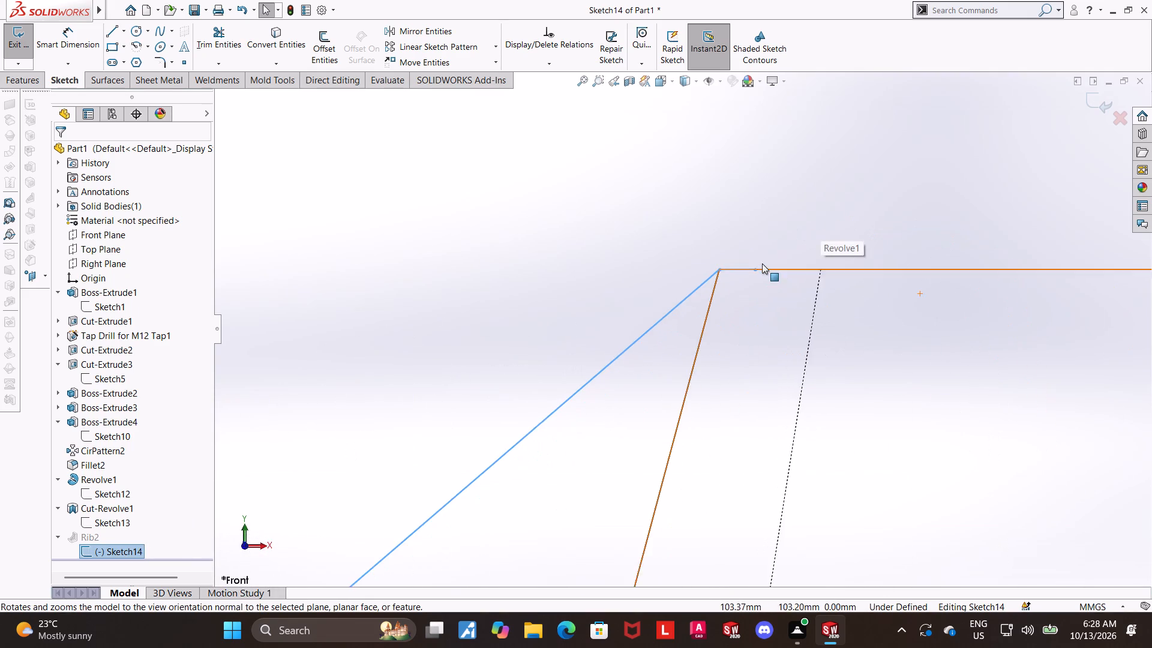
pyautogui.scroll(-4, 755, 259)
pyautogui.click(748, 249)
pyautogui.click(662, 308)
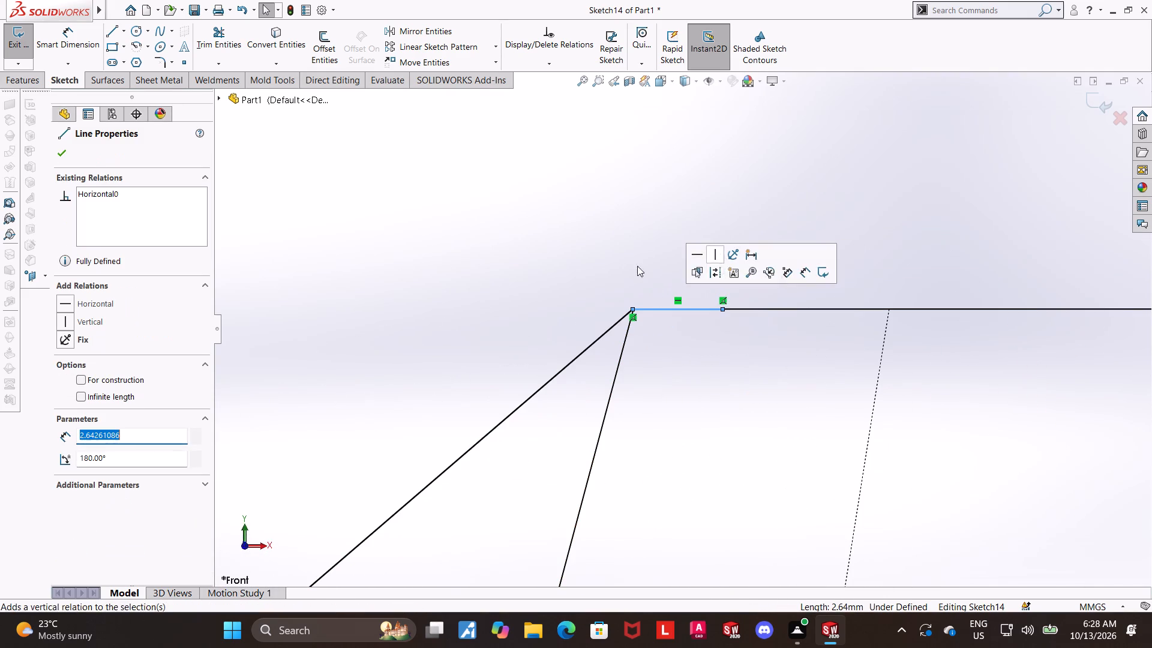
pyautogui.click(619, 247)
pyautogui.scroll(-4, 642, 260)
pyautogui.scroll(-6, 633, 344)
pyautogui.scroll(-5, 671, 419)
pyautogui.scroll(15, 673, 422)
pyautogui.scroll(-12, 706, 334)
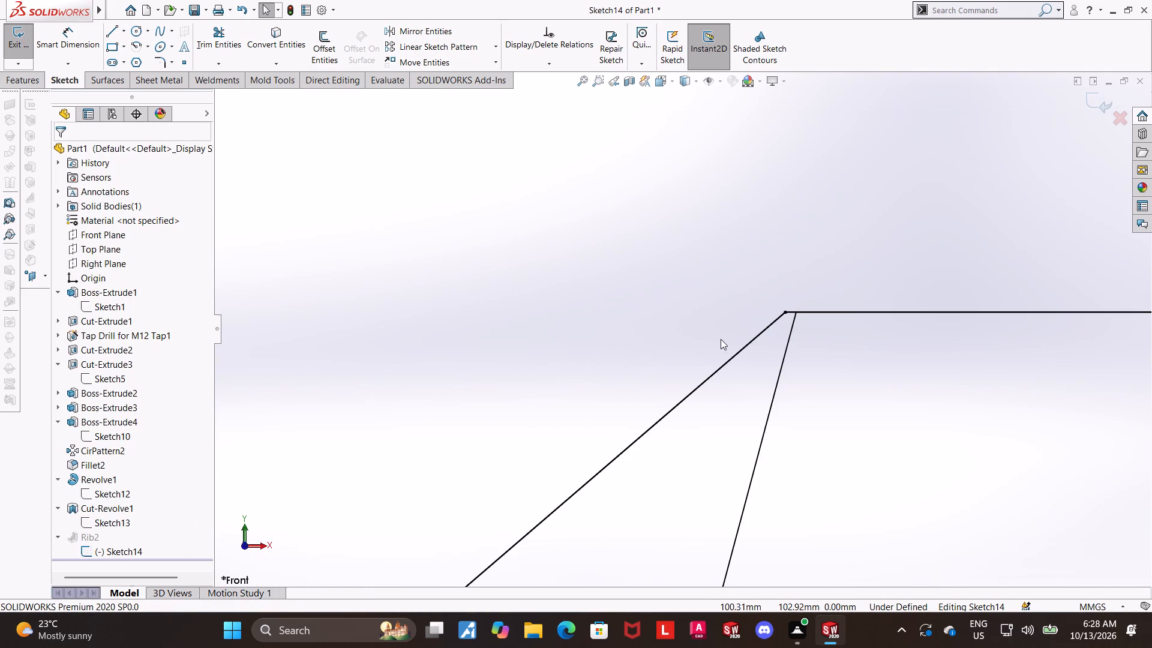
pyautogui.scroll(13, 796, 315)
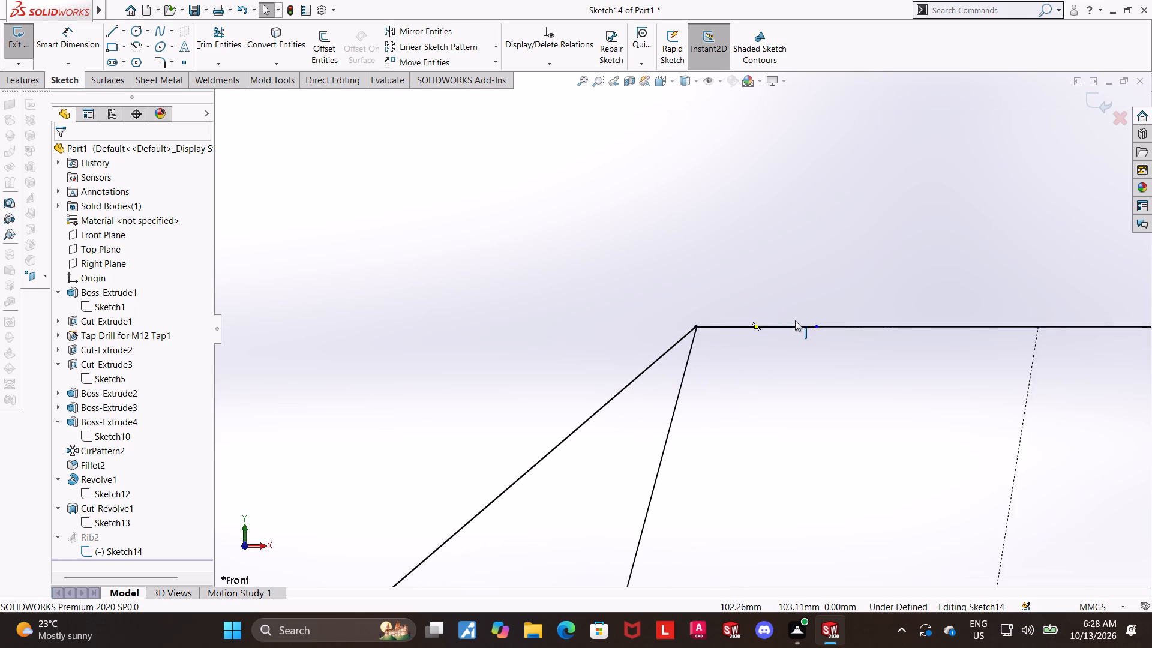
pyautogui.scroll(7, 795, 320)
pyautogui.press('Escape')
pyautogui.press('Escape')
pyautogui.scroll(10, 795, 322)
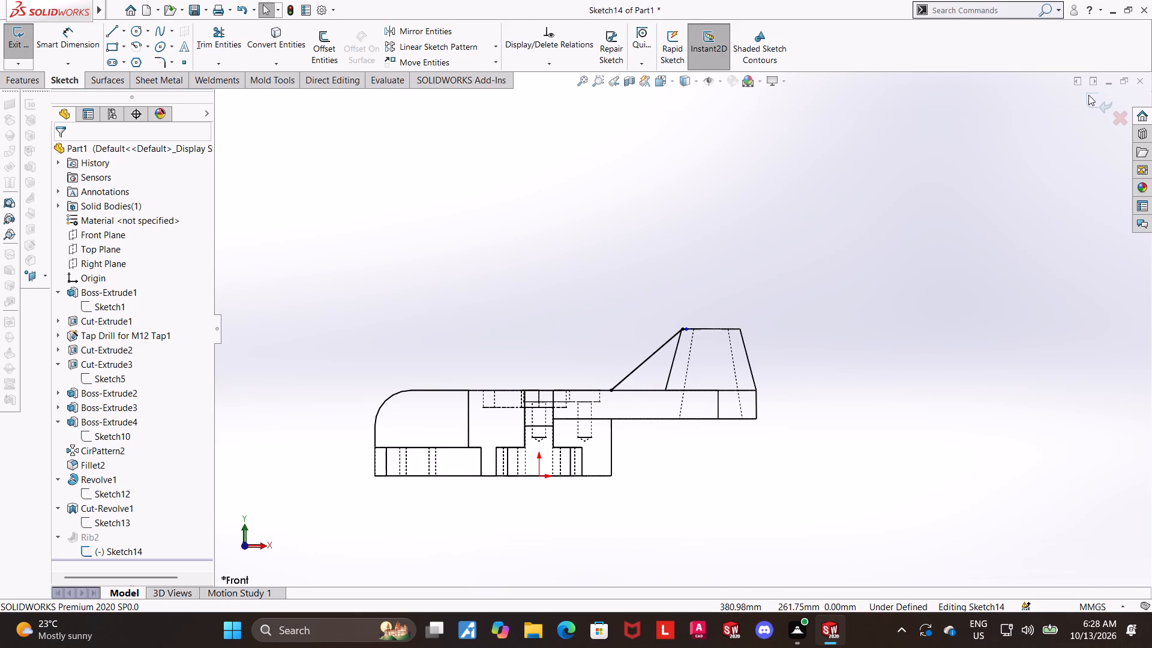
pyautogui.click(1088, 95)
# Measure the distance between the recessed floor in the main cylinder and the arm's top face.
pyautogui.moveTo(641, 273); pyautogui.dragTo(665, 326, button='middle')
pyautogui.moveTo(544, 445); pyautogui.dragTo(560, 407, button='middle')
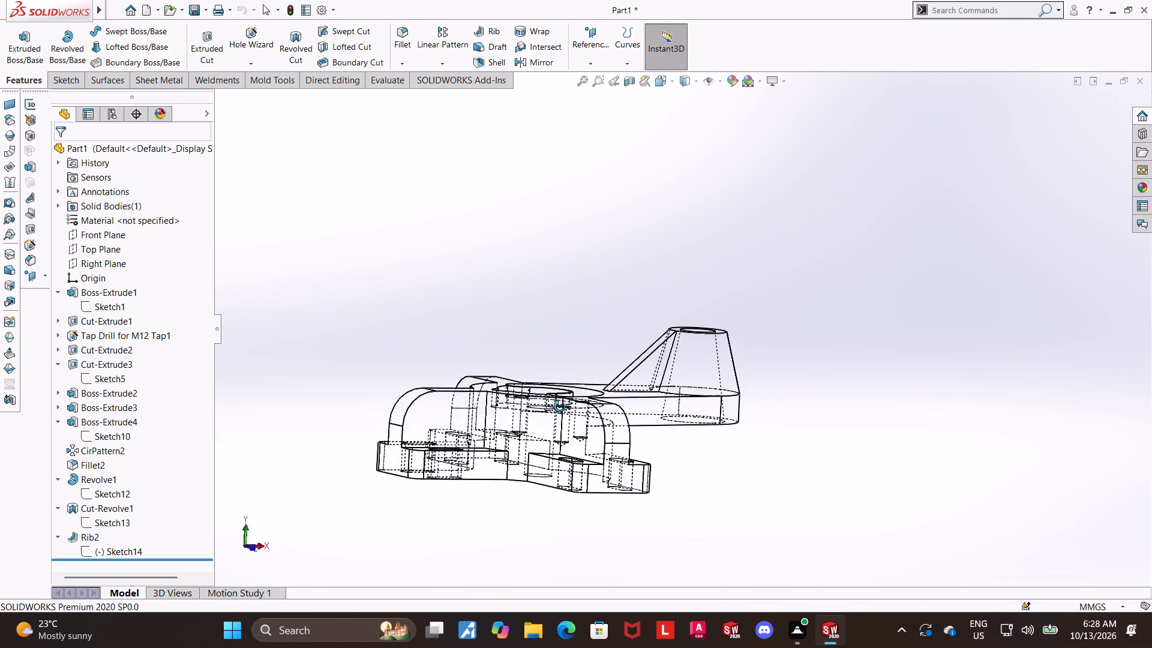
pyautogui.moveTo(560, 407); pyautogui.dragTo(586, 494, button='middle')
pyautogui.scroll(-5, 552, 437)
pyautogui.scroll(5, 689, 334)
pyautogui.scroll(-6, 691, 295)
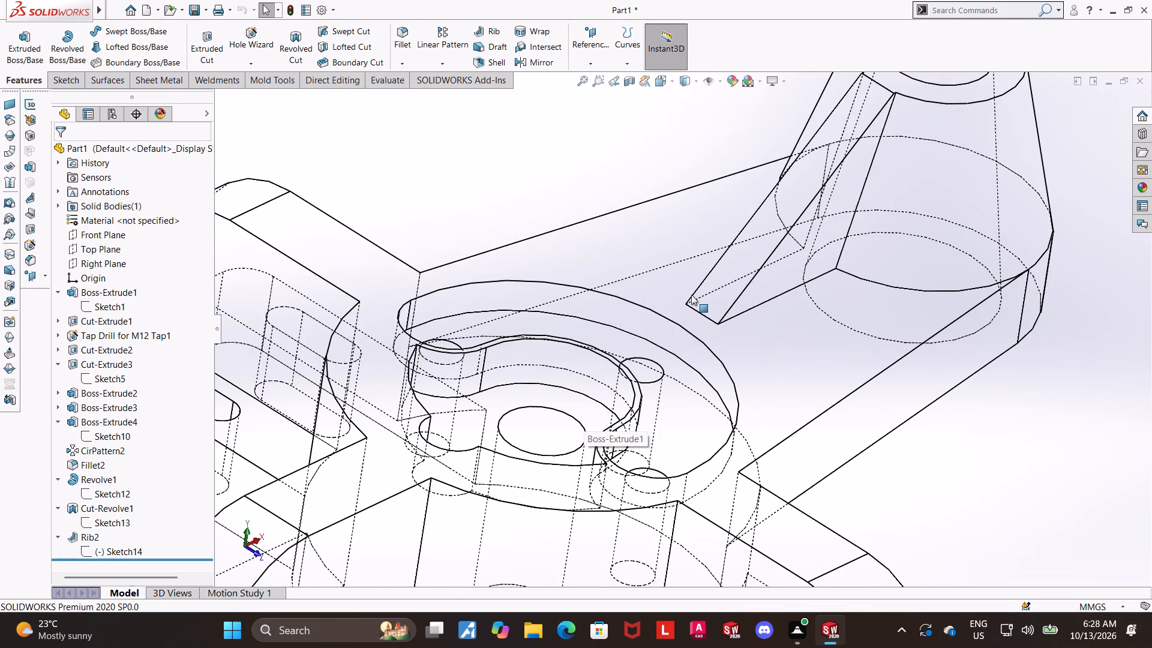
pyautogui.click(401, 83)
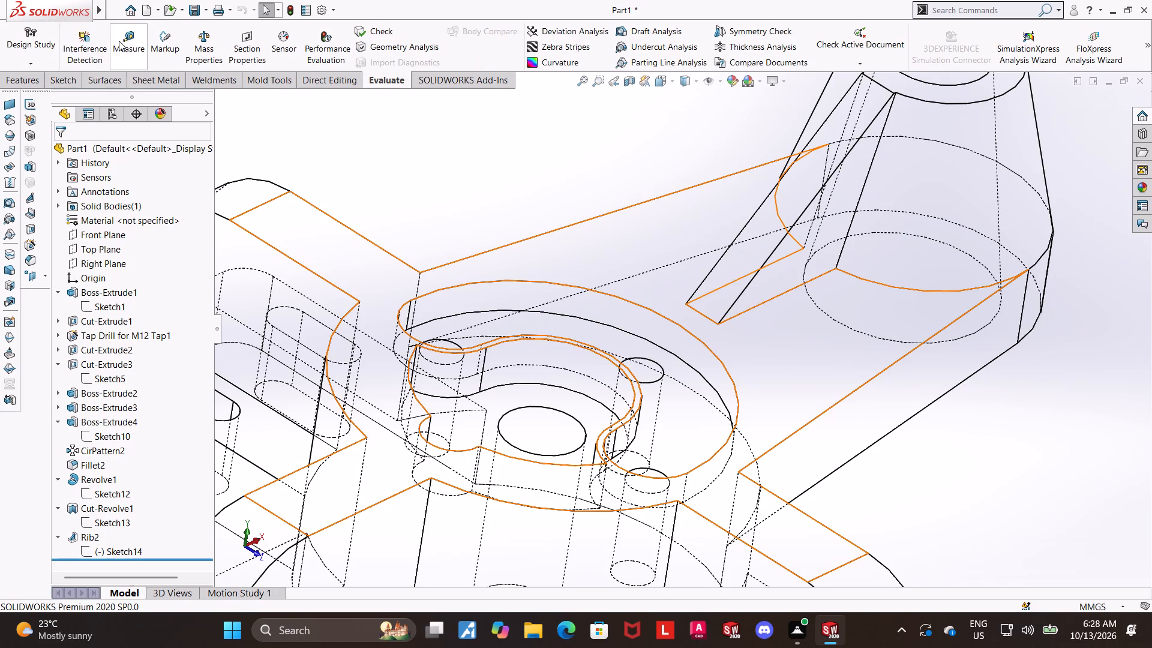
pyautogui.click(124, 40)
pyautogui.click(661, 425)
pyautogui.click(825, 388)
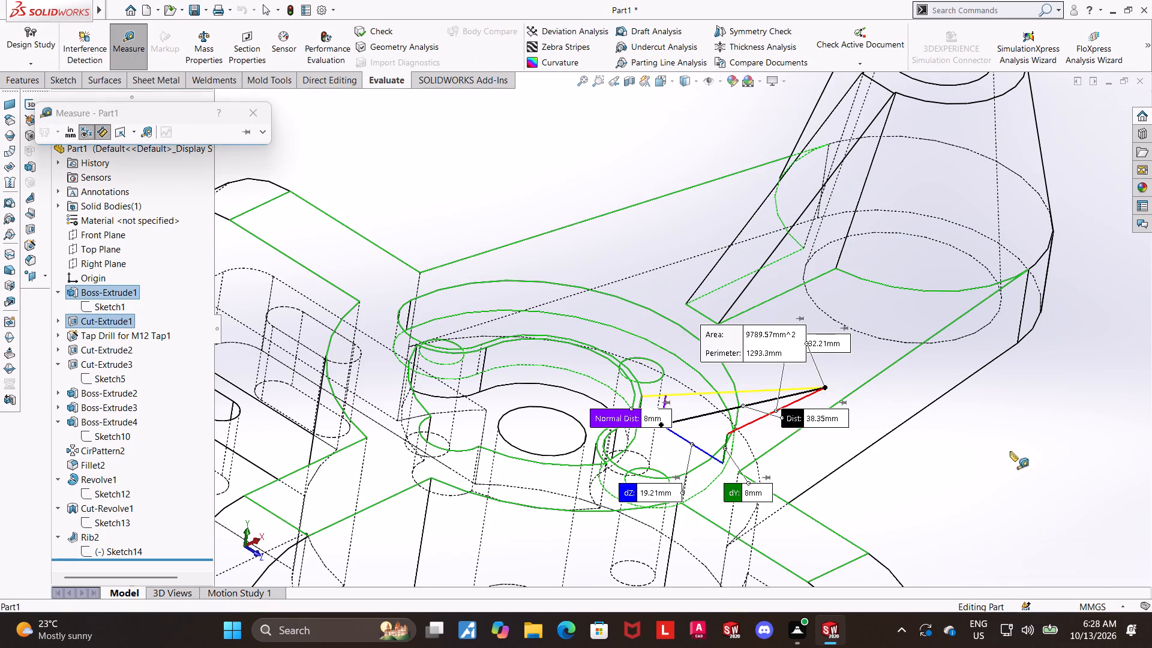
pyautogui.scroll(2, 887, 448)
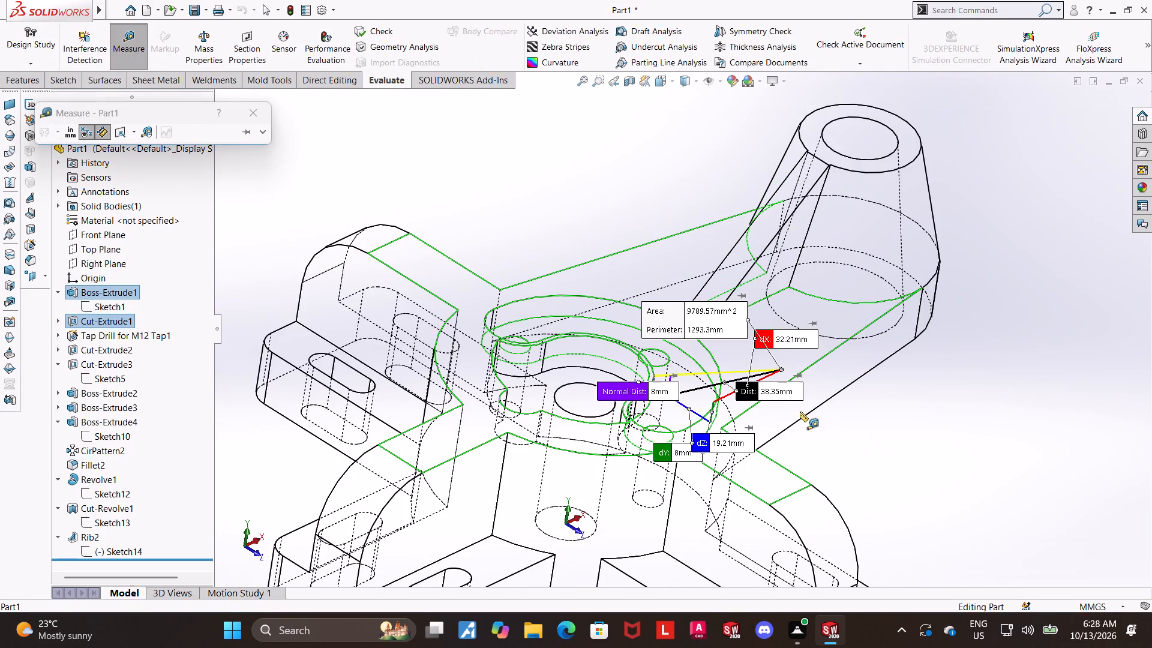
pyautogui.scroll(-2, 800, 412)
pyautogui.press('Escape')
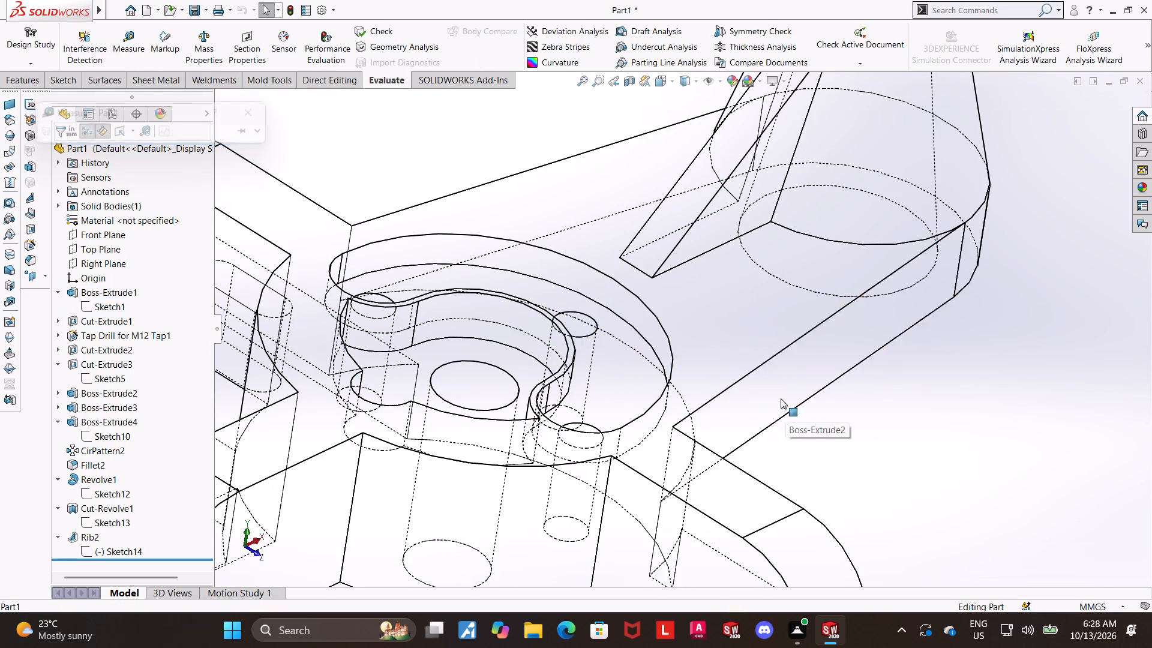
# Measure the small vertical hole beside the central pocket, on the side facing the rib.
pyautogui.click(143, 36)
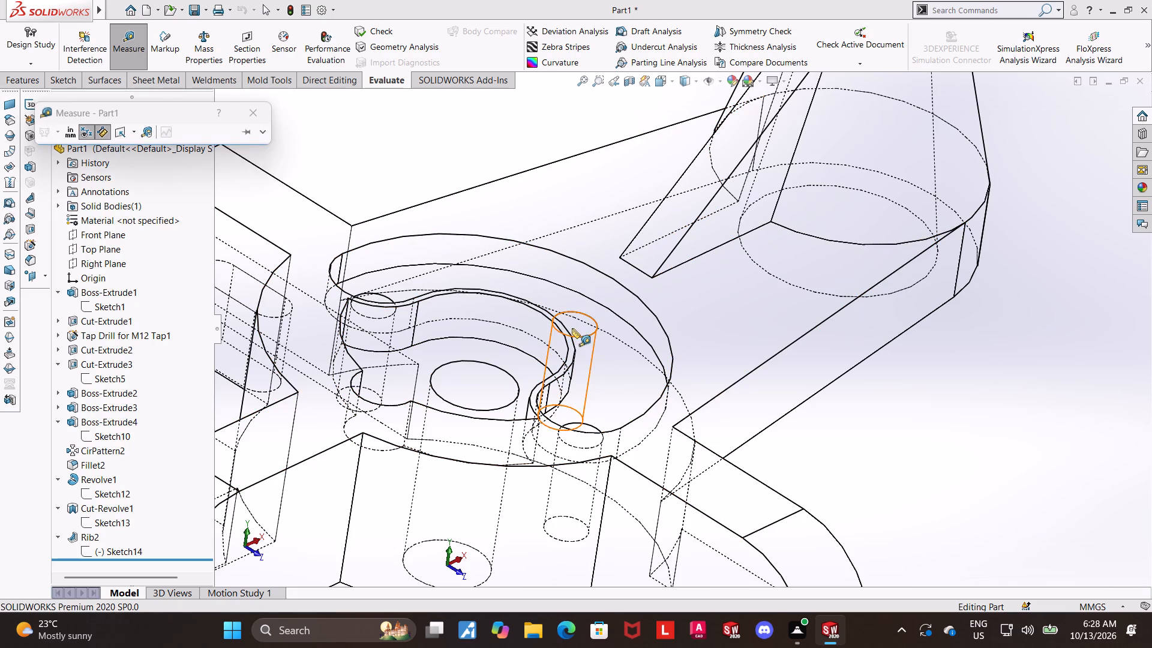
pyautogui.click(572, 328)
pyautogui.scroll(2, 647, 280)
pyautogui.press('Escape')
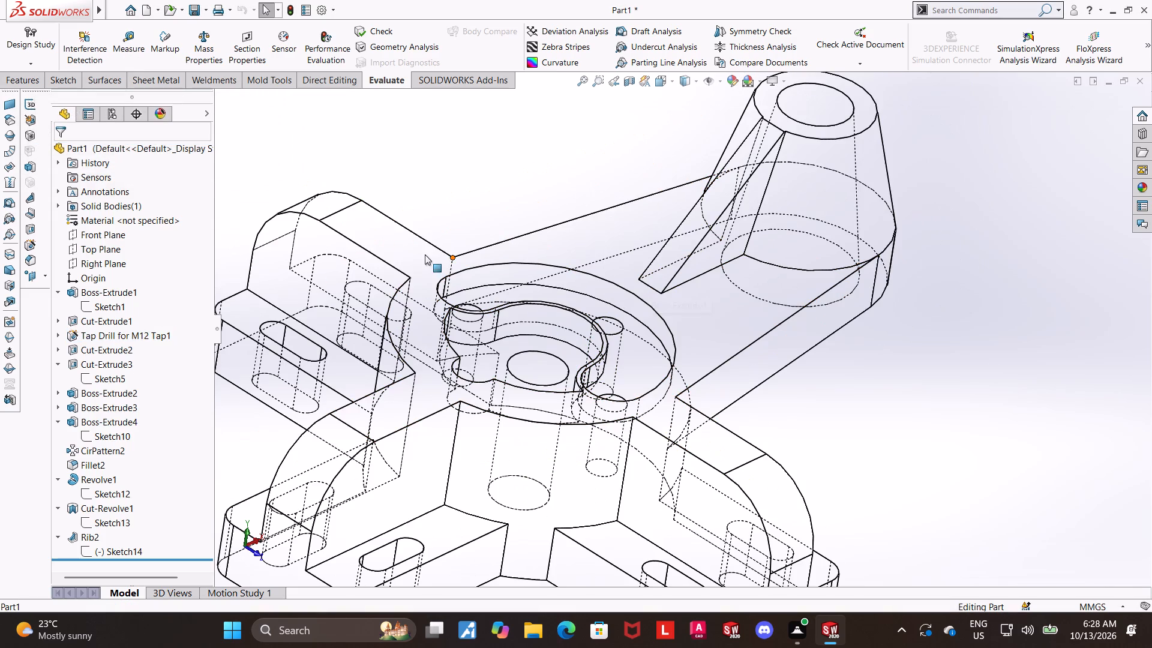
# Measure the circular side wall of the shallow round recess in the top of the main cylinder.
pyautogui.click(115, 40)
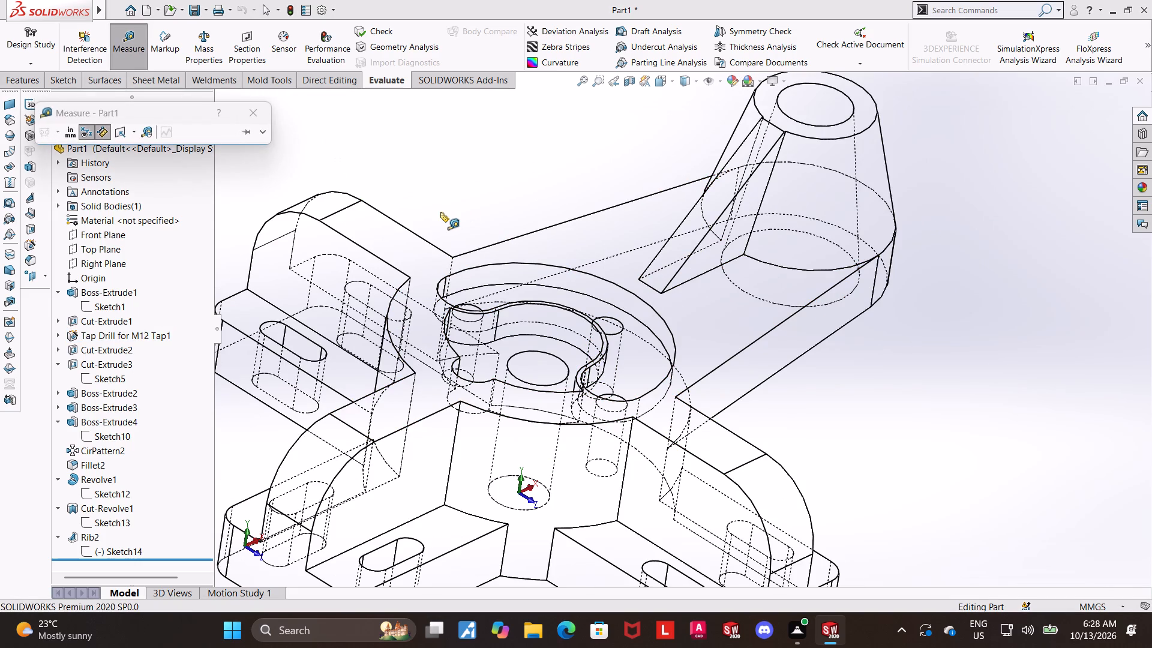
pyautogui.moveTo(497, 275); pyautogui.dragTo(484, 278, button='middle')
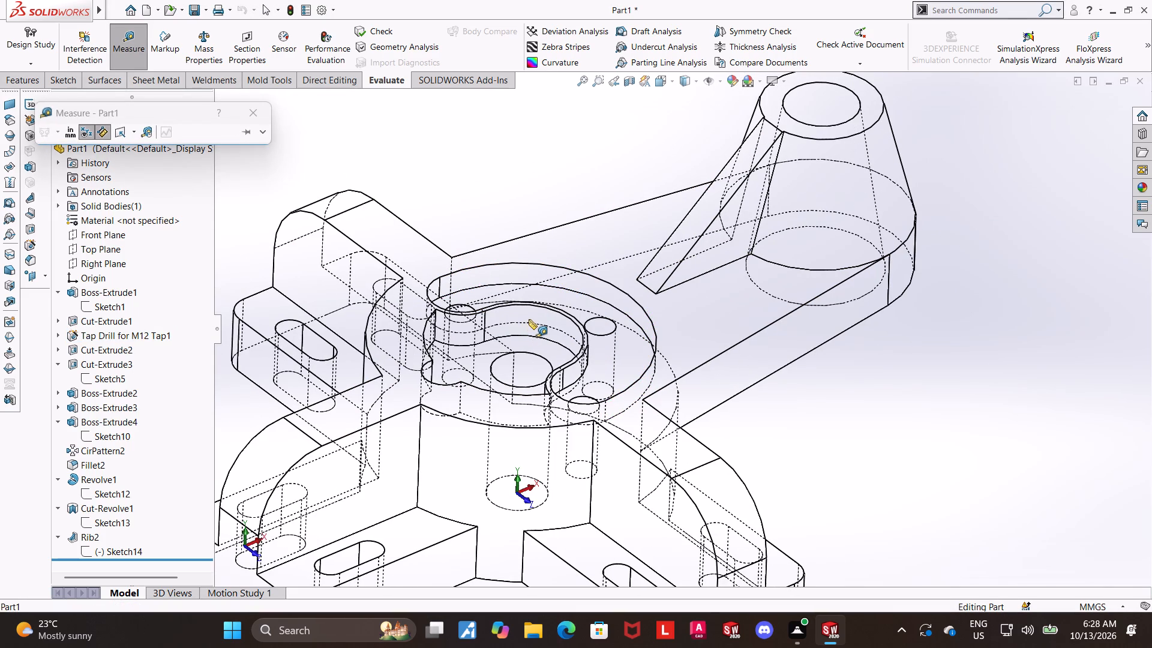
pyautogui.click(529, 319)
pyautogui.scroll(2, 548, 313)
pyautogui.press('Escape')
pyautogui.click(130, 49)
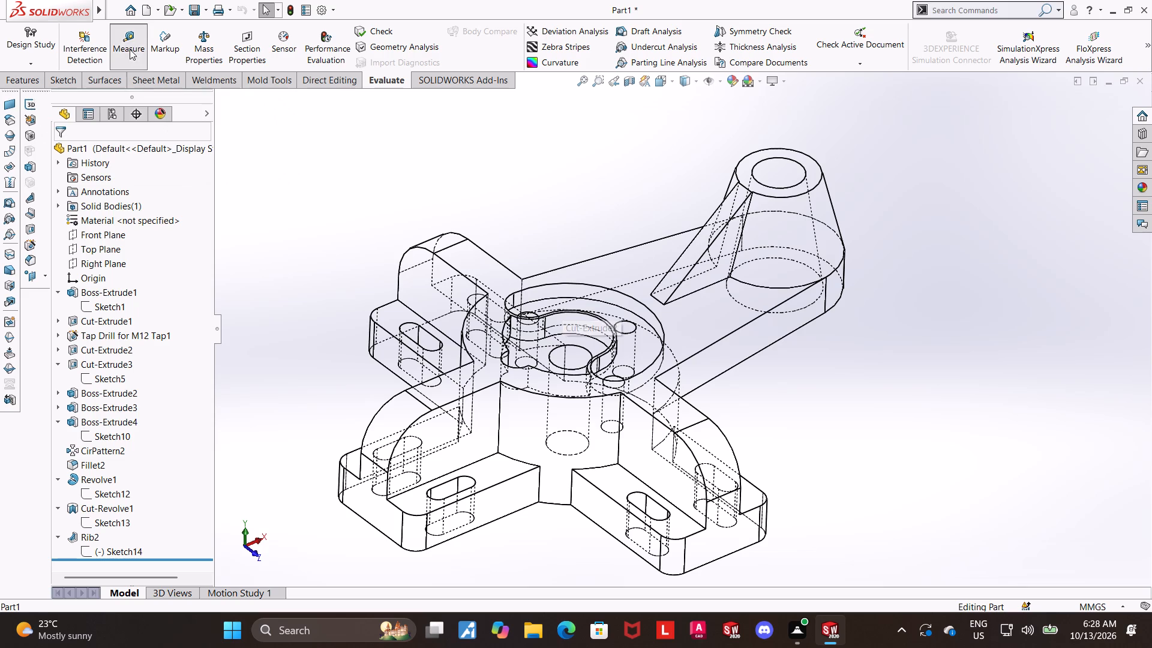
pyautogui.click(621, 301)
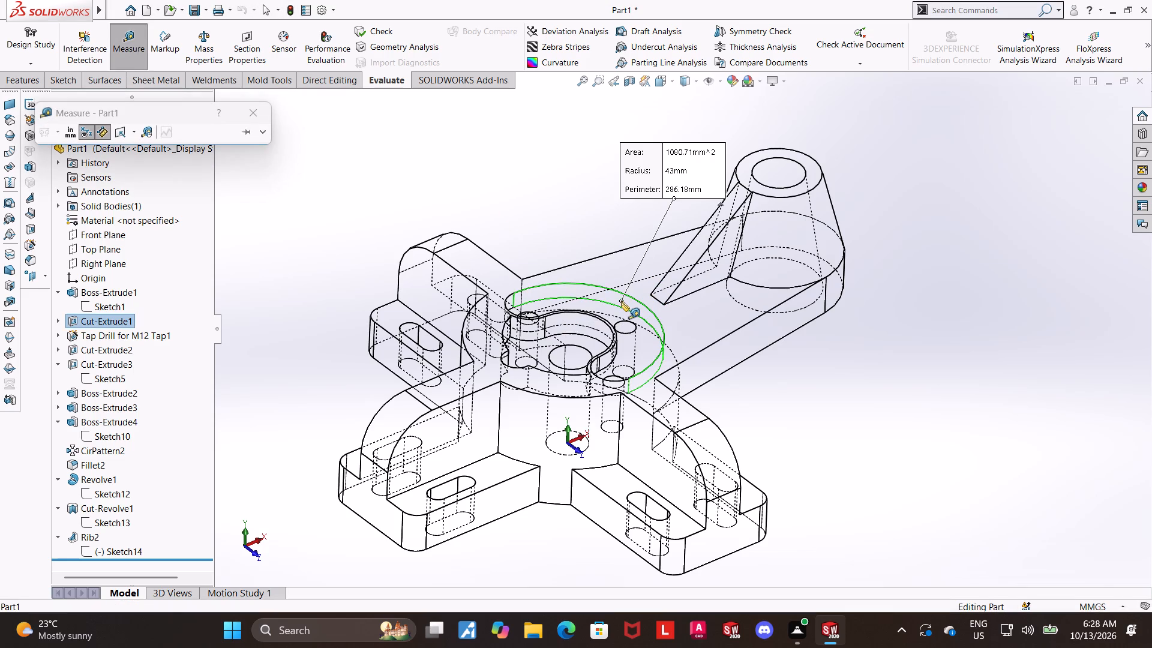
pyautogui.scroll(1, 621, 301)
pyautogui.scroll(-2, 635, 301)
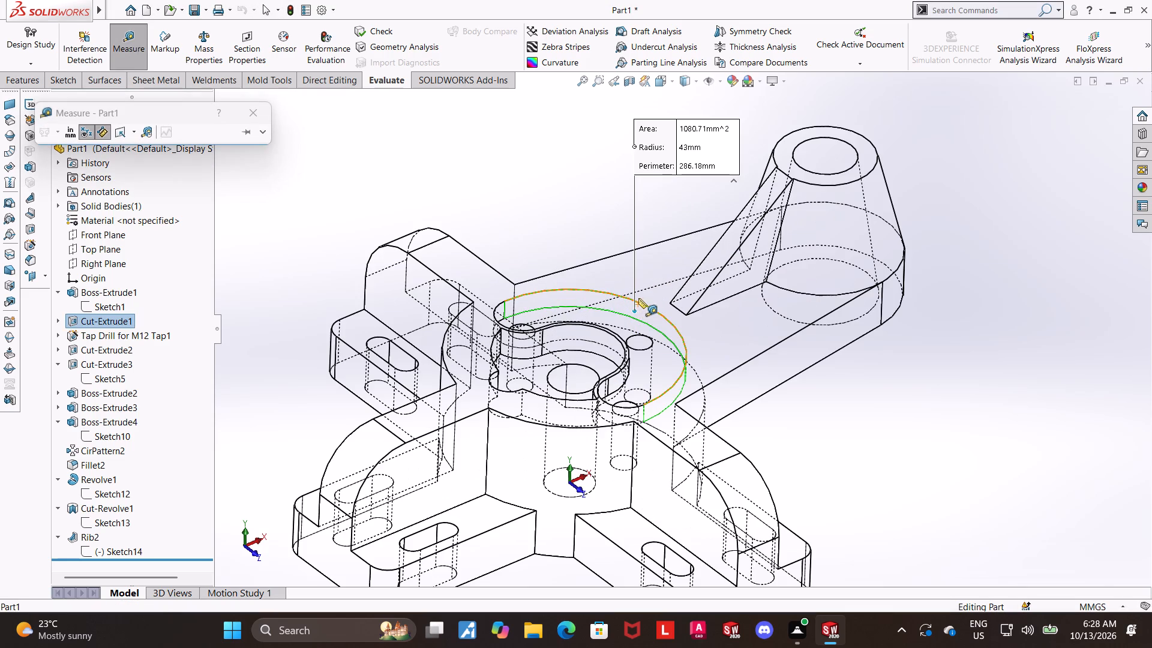
pyautogui.scroll(-1, 550, 205)
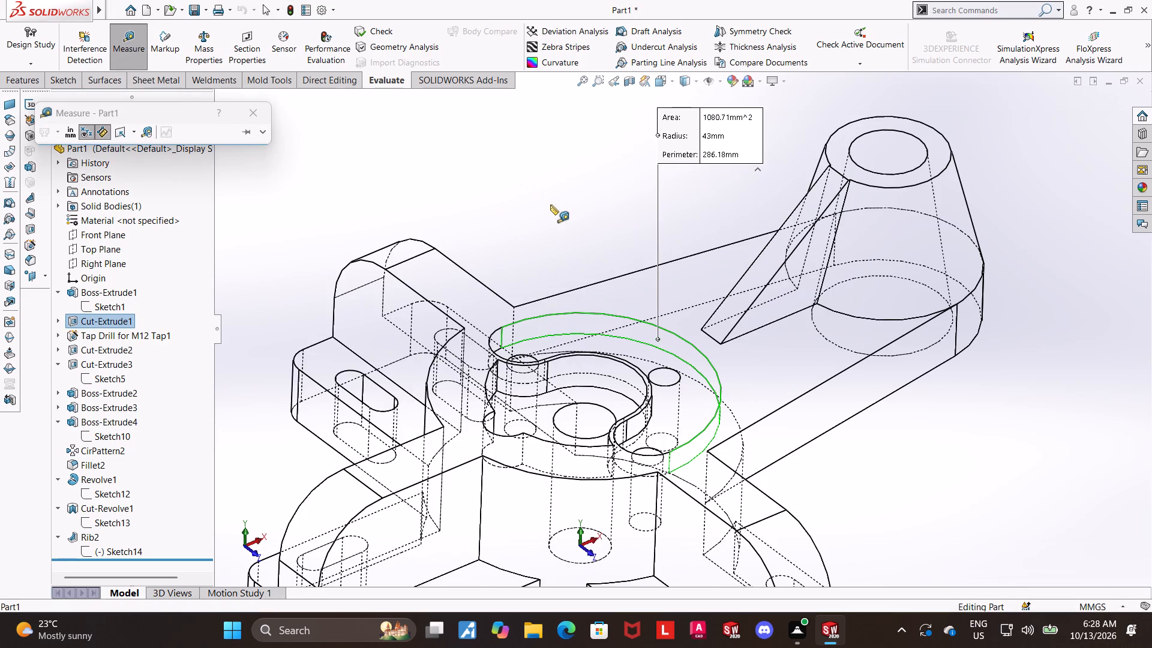
pyautogui.press('Escape')
# Try to measure the curved upper edge of the central pocket's wall and inspect that wall closely.
pyautogui.scroll(1, 563, 259)
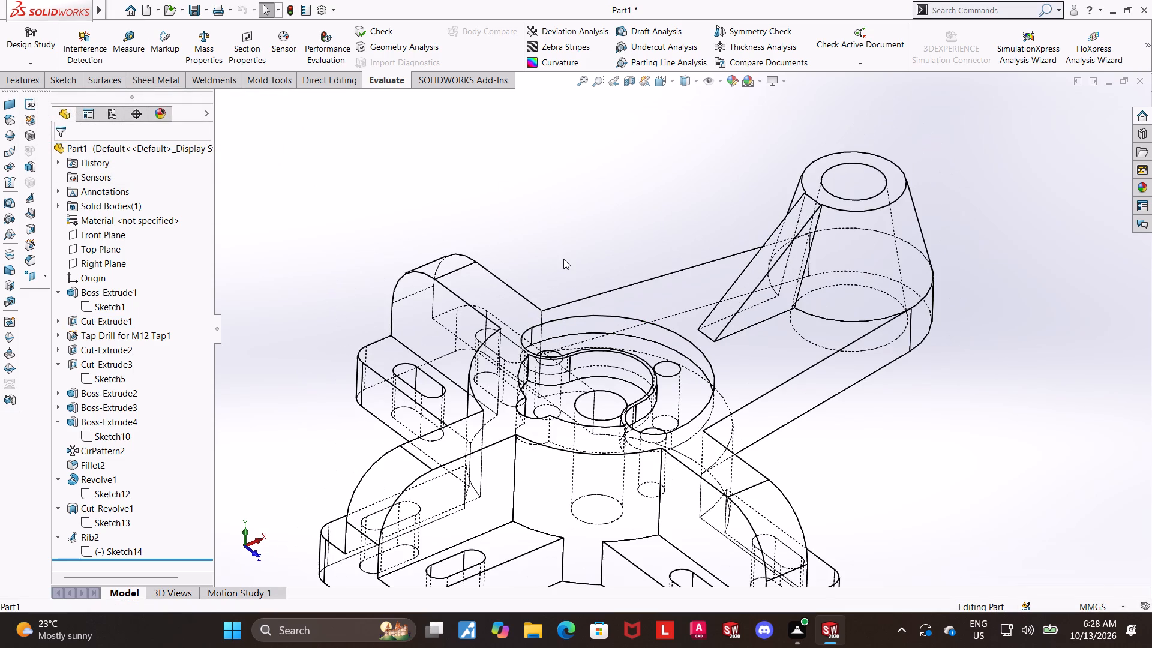
pyautogui.scroll(-1, 563, 259)
pyautogui.moveTo(664, 445); pyautogui.dragTo(654, 480, button='middle')
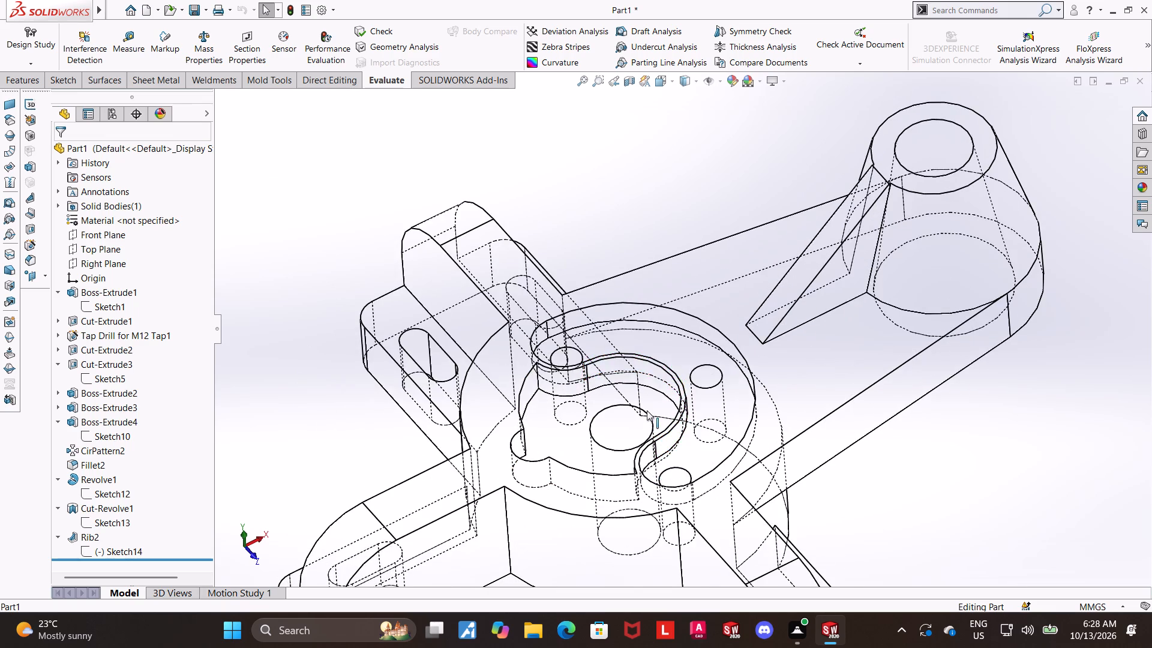
pyautogui.scroll(-5, 647, 410)
pyautogui.moveTo(627, 404); pyautogui.dragTo(625, 493, button='middle')
pyautogui.scroll(4, 620, 467)
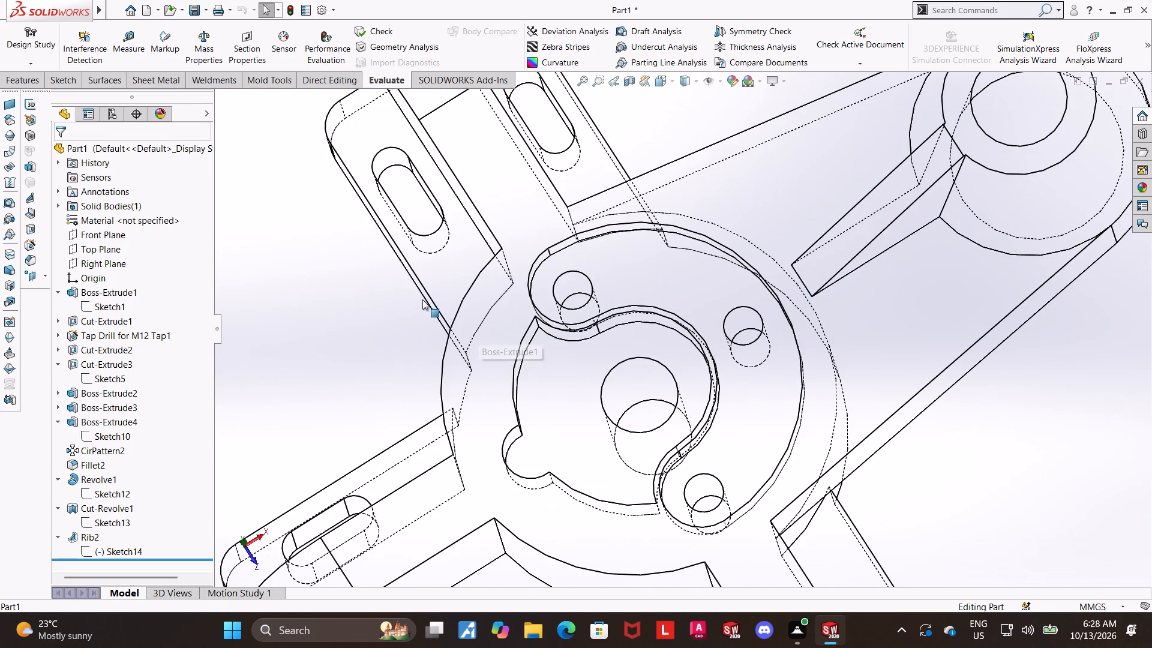
pyautogui.click(132, 39)
pyautogui.click(627, 315)
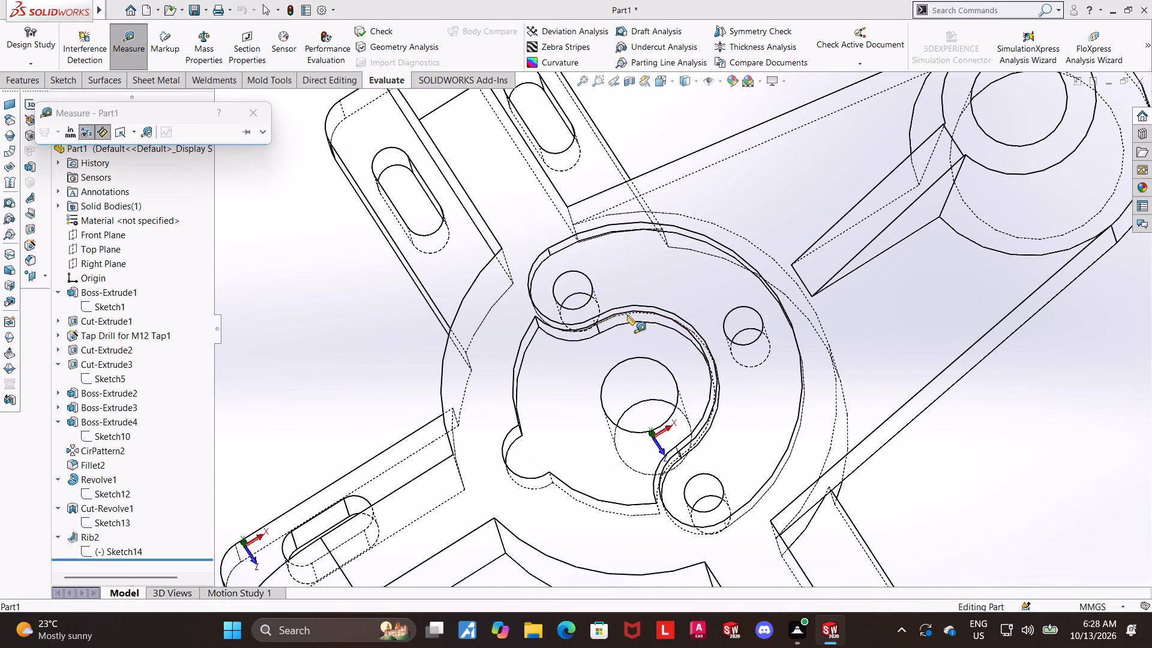
pyautogui.press('Escape')
pyautogui.moveTo(629, 326); pyautogui.dragTo(628, 293, button='middle')
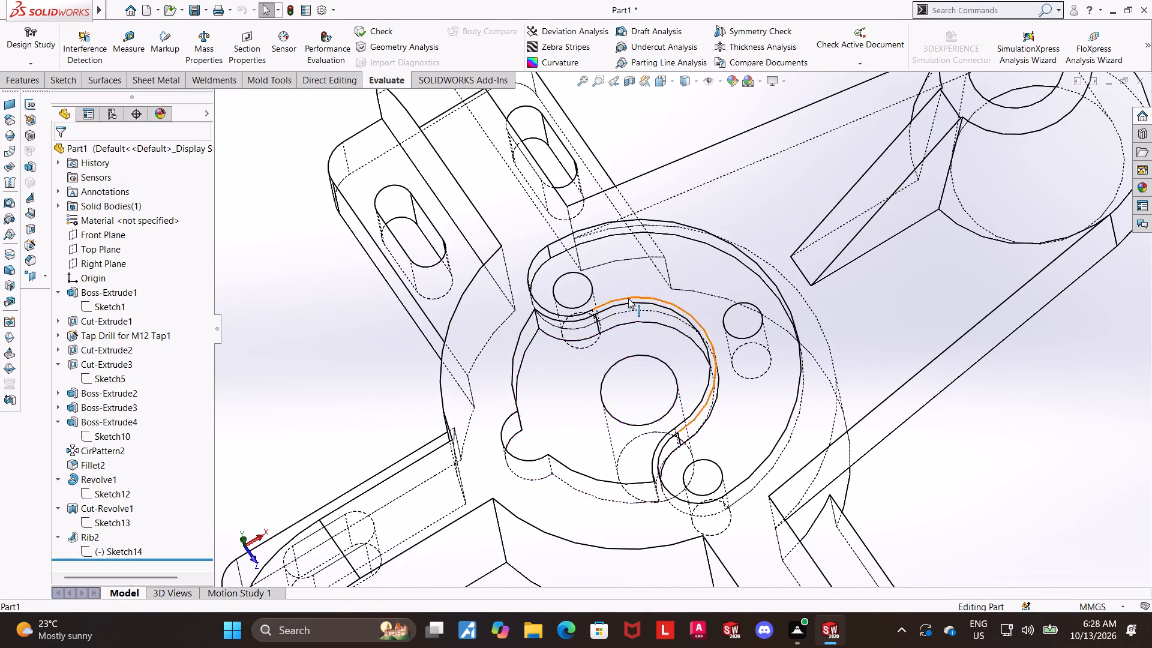
pyautogui.scroll(2, 628, 298)
pyautogui.scroll(-2, 628, 298)
pyautogui.moveTo(628, 302); pyautogui.dragTo(623, 263, button='middle')
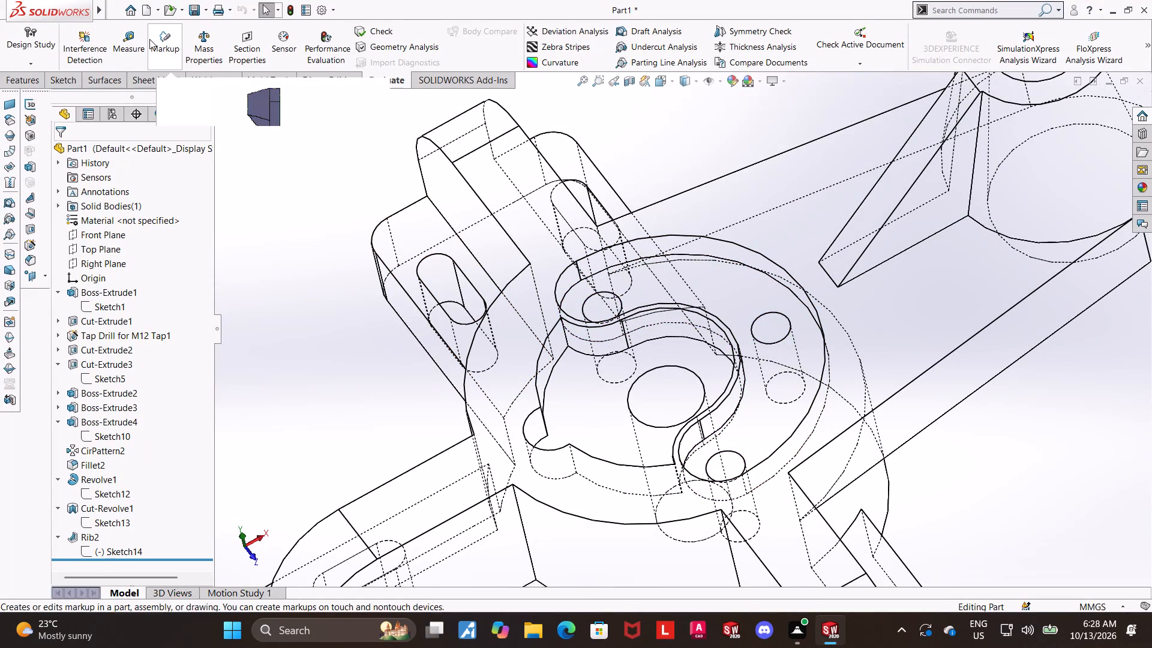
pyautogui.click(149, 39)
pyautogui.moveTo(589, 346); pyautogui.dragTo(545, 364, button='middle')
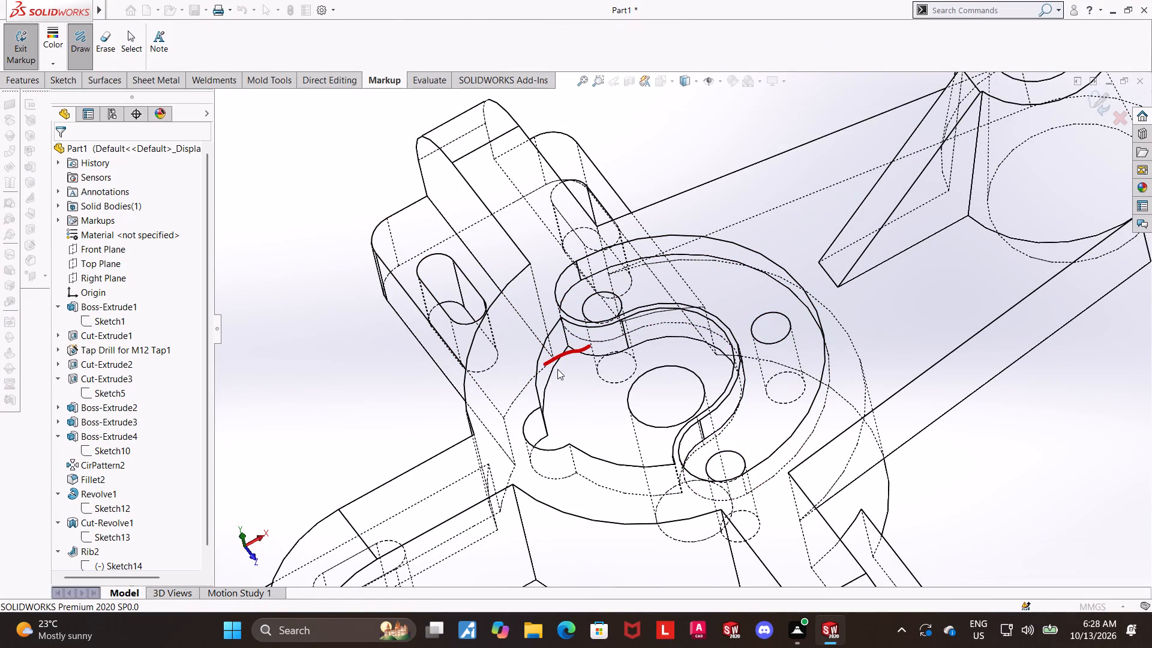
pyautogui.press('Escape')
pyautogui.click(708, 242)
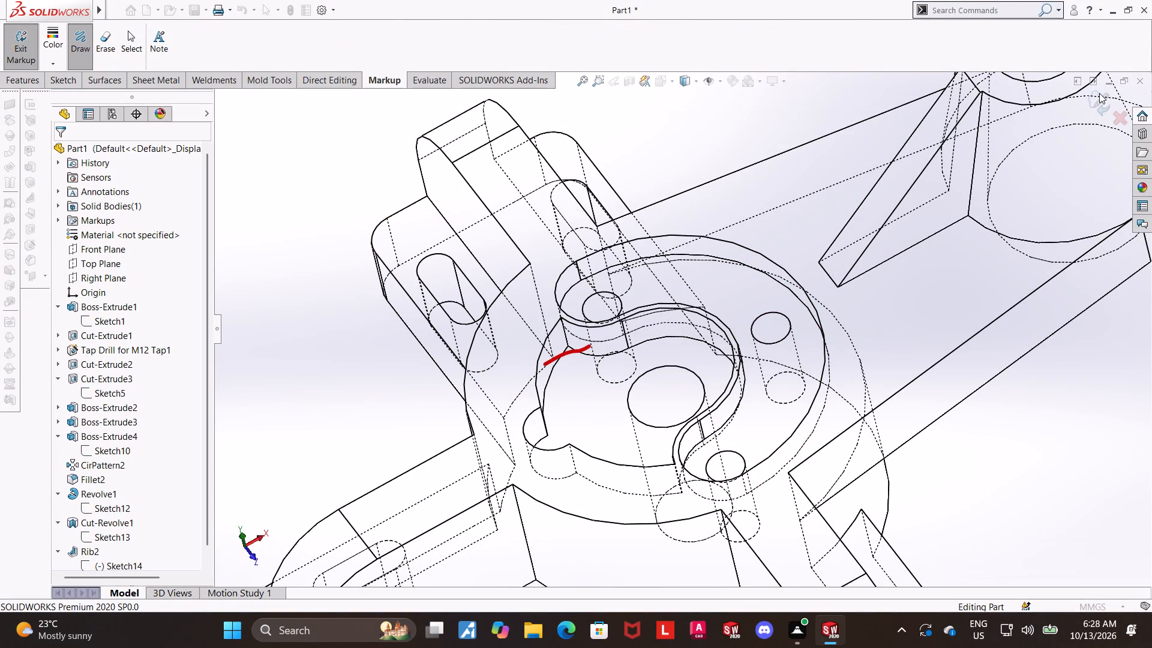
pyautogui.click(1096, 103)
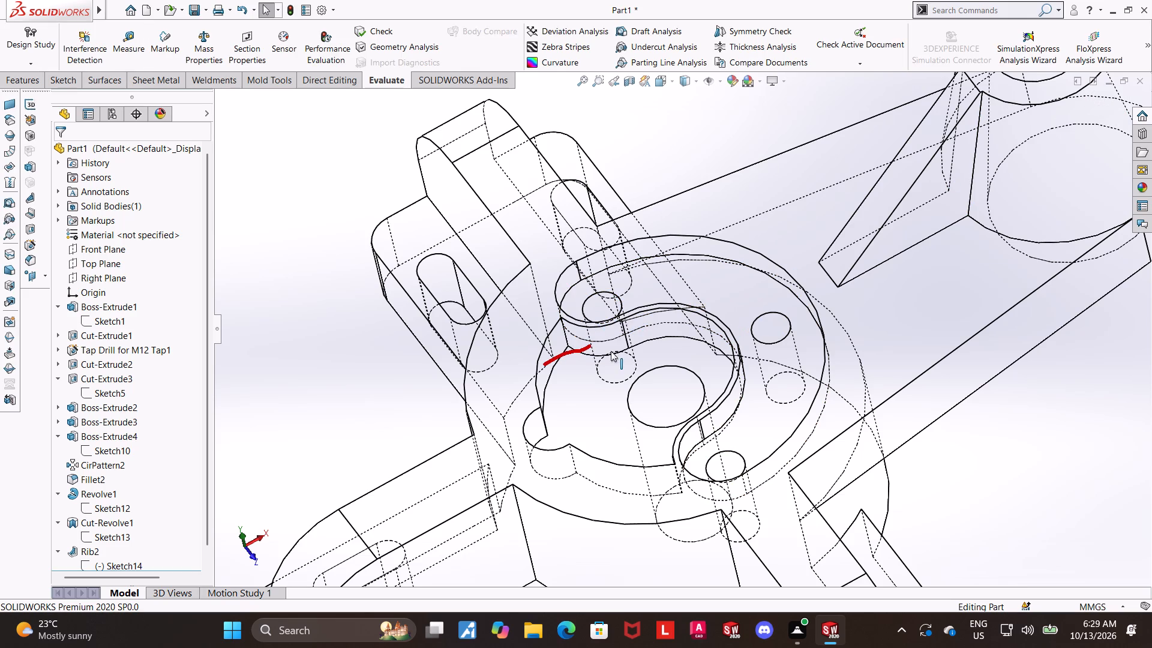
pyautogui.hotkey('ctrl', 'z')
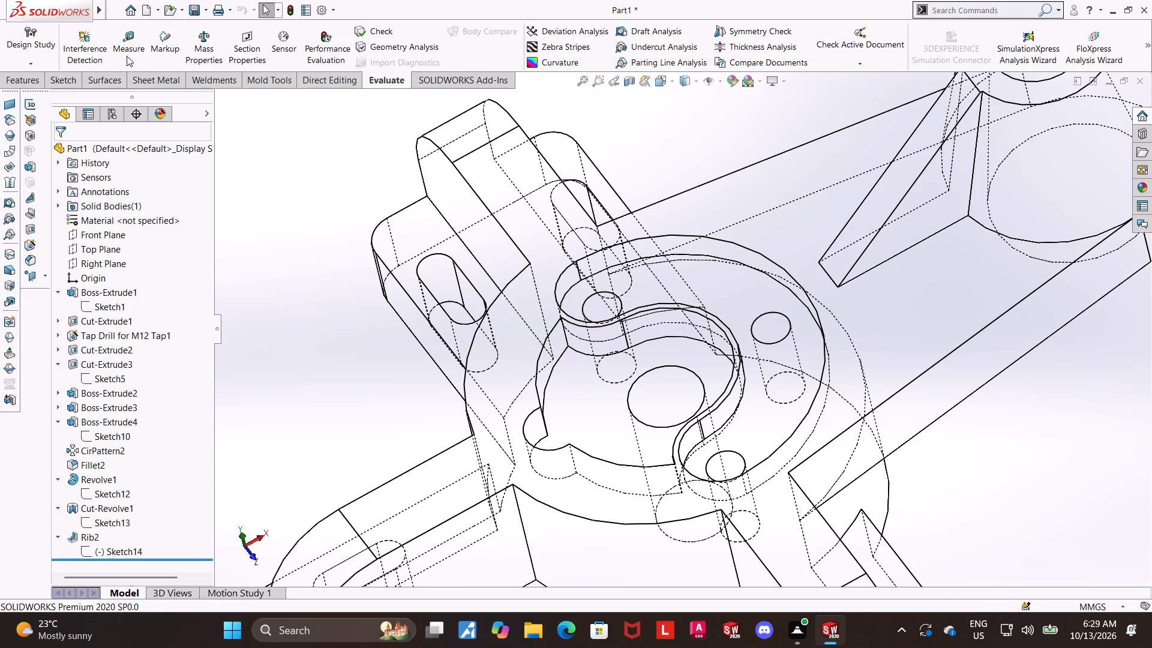
# Try to measure the central pocket's curved side wall next to its rounded notch.
pyautogui.click(126, 47)
pyautogui.scroll(1, 601, 344)
pyautogui.moveTo(611, 345); pyautogui.dragTo(606, 345, button='middle')
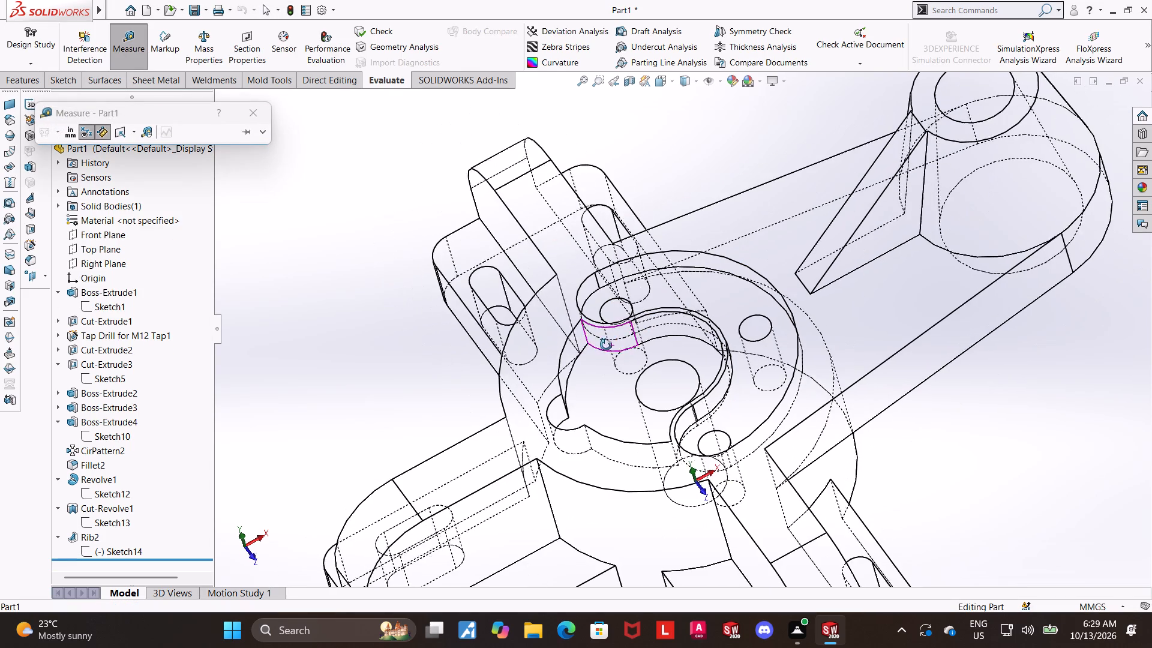
pyautogui.moveTo(606, 345); pyautogui.dragTo(571, 358, button='middle')
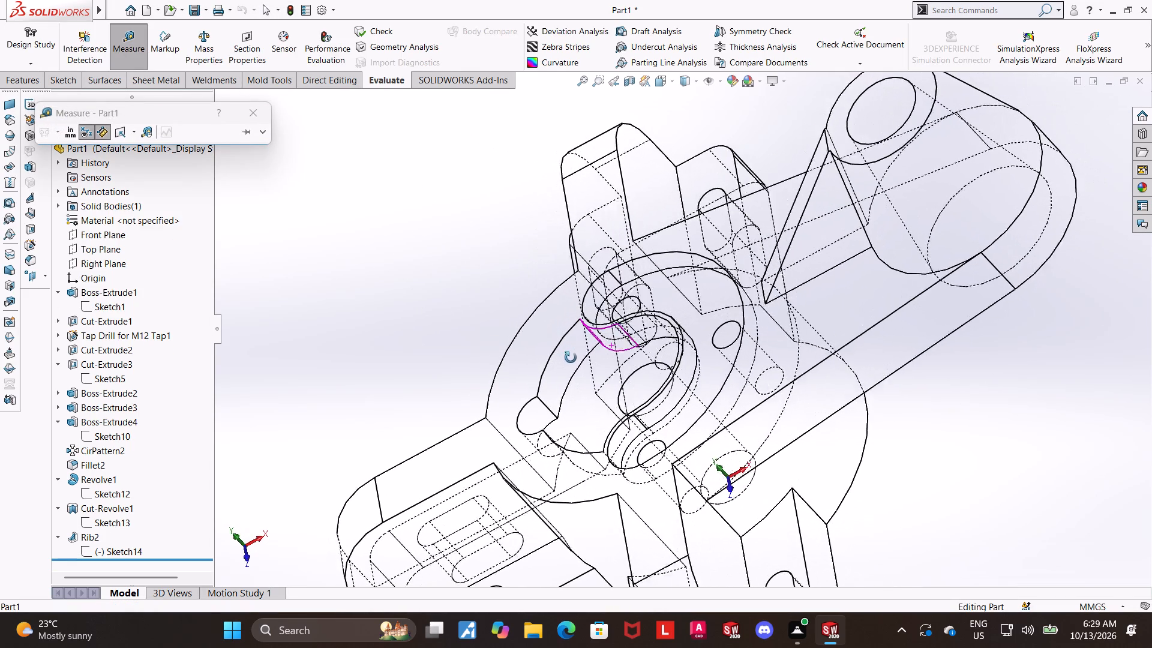
pyautogui.moveTo(571, 358); pyautogui.dragTo(633, 310, button='middle')
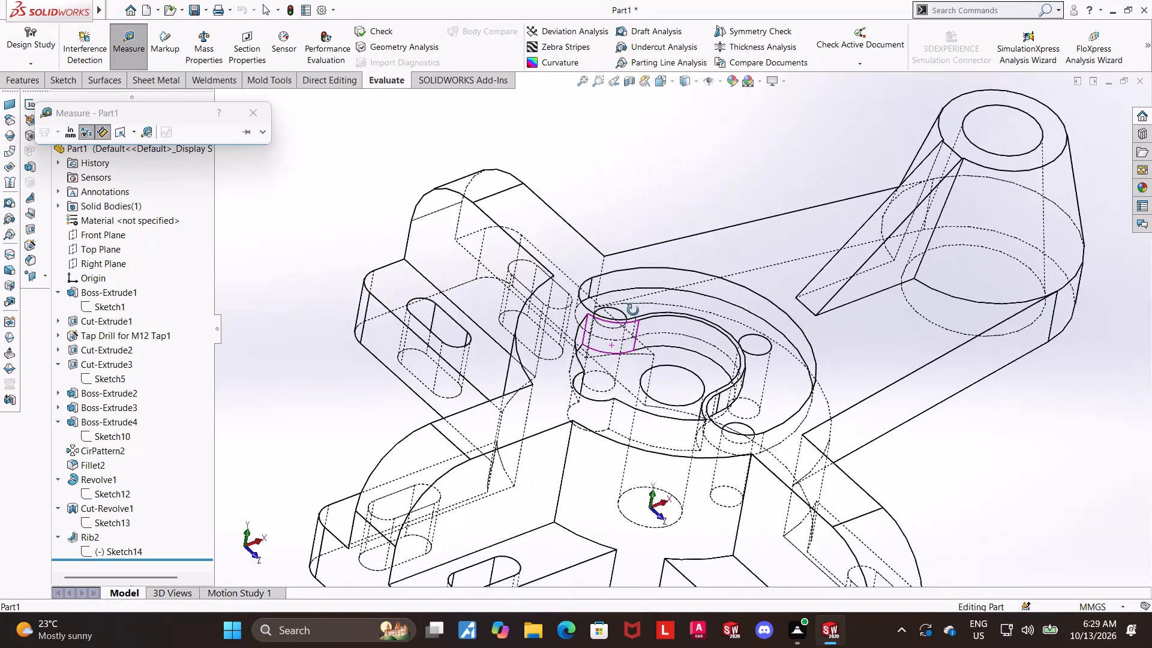
pyautogui.moveTo(633, 310); pyautogui.dragTo(566, 526, button='middle')
pyautogui.scroll(-5, 594, 457)
pyautogui.click(555, 452)
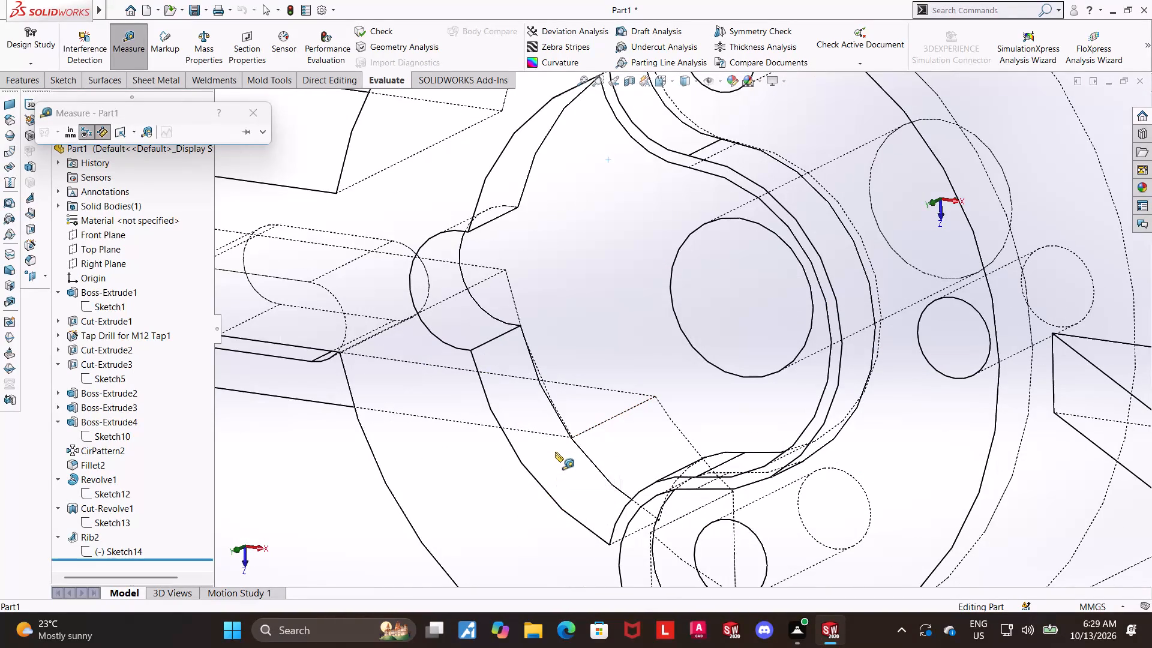
pyautogui.scroll(5, 555, 452)
pyautogui.press('Escape')
# Measure the curved wall of the small rounded notch in the central pocket, on the side opposite the arm.
pyautogui.moveTo(629, 388); pyautogui.dragTo(658, 305, button='middle')
pyautogui.scroll(-3, 641, 299)
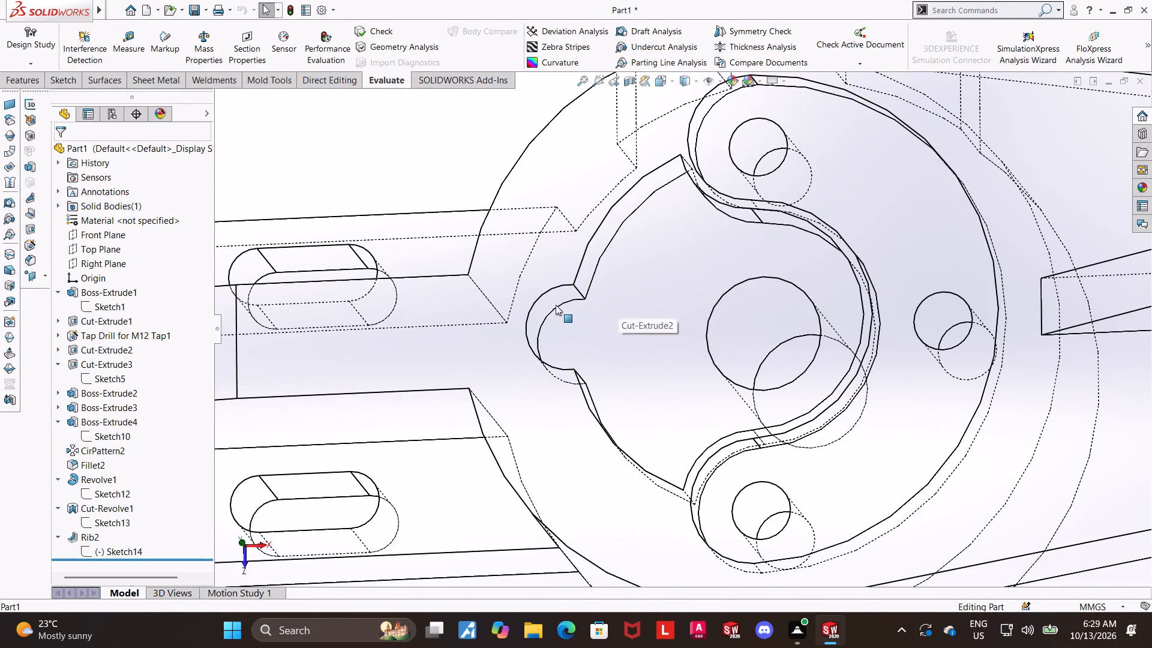
pyautogui.click(548, 299)
pyautogui.press('Escape')
pyautogui.click(118, 40)
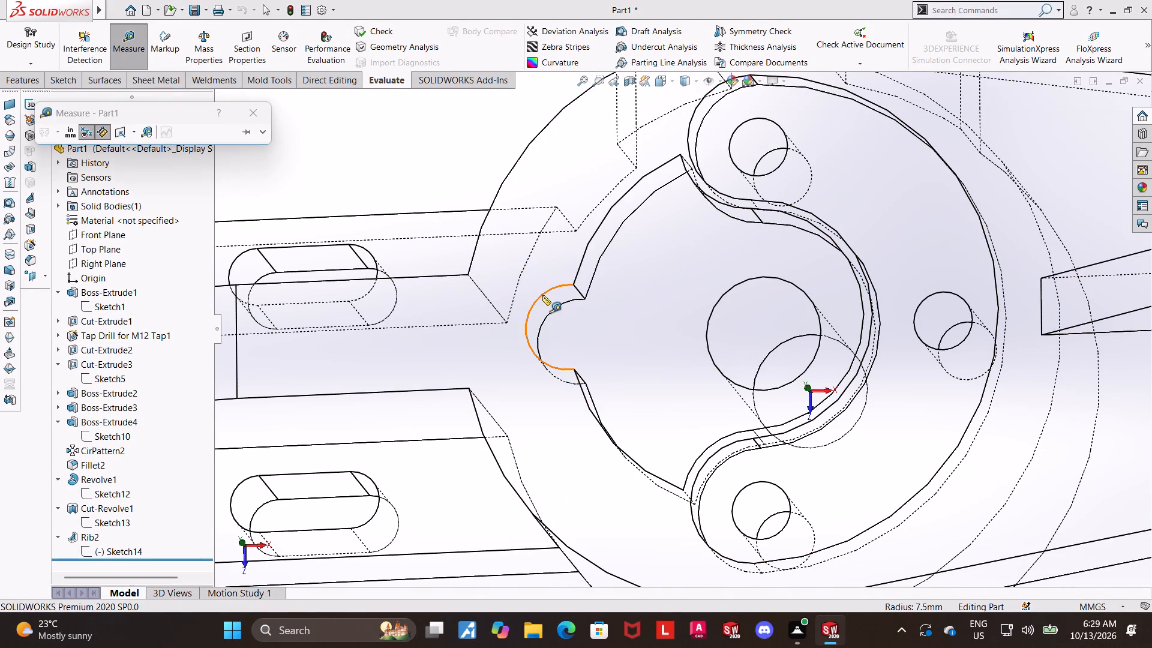
pyautogui.click(548, 305)
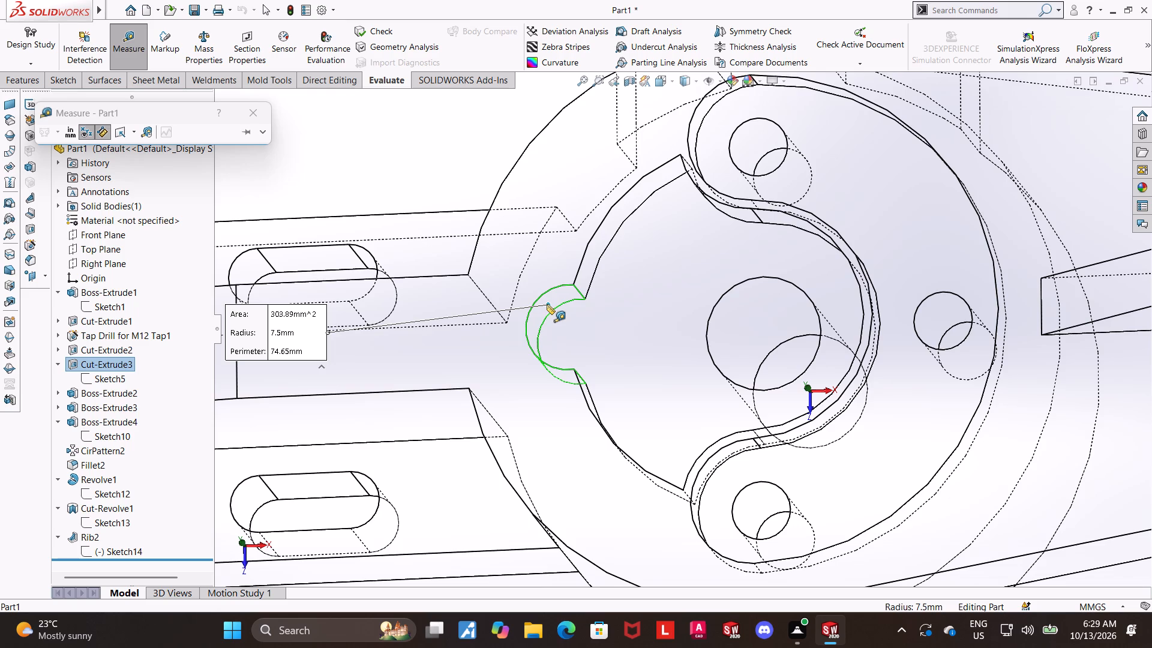
pyautogui.scroll(3, 547, 304)
pyautogui.scroll(-2, 546, 304)
pyautogui.press('Escape')
# Switch the model's display style to Shaded With Edges.
pyautogui.scroll(3, 605, 335)
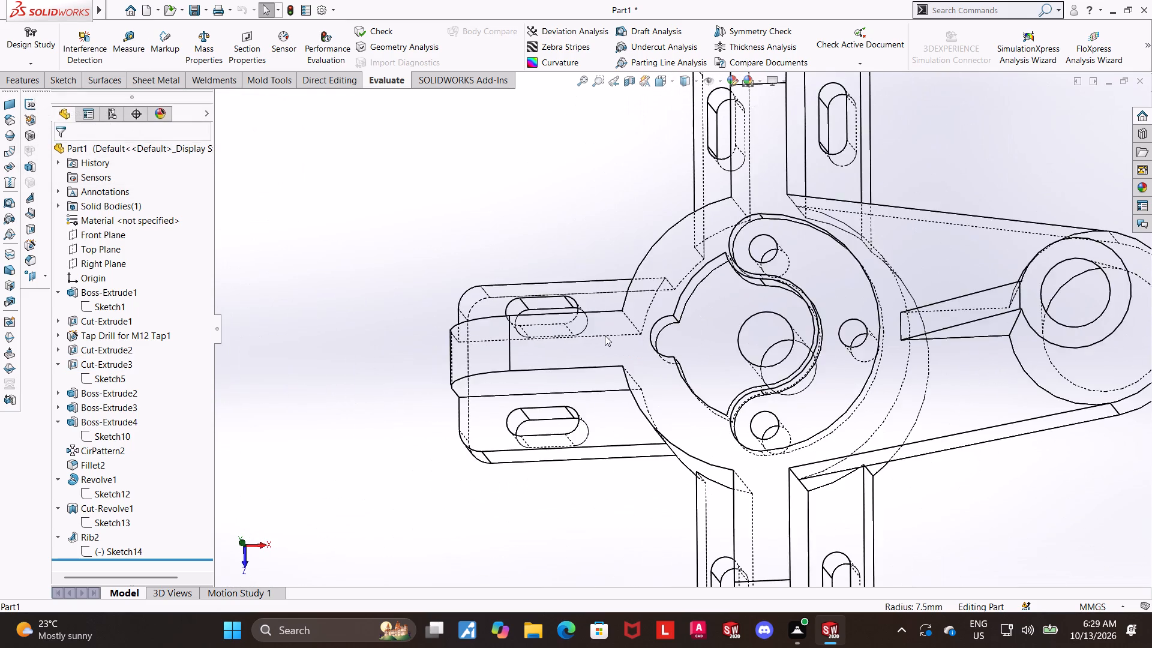
pyautogui.moveTo(586, 416); pyautogui.dragTo(594, 302, button='middle')
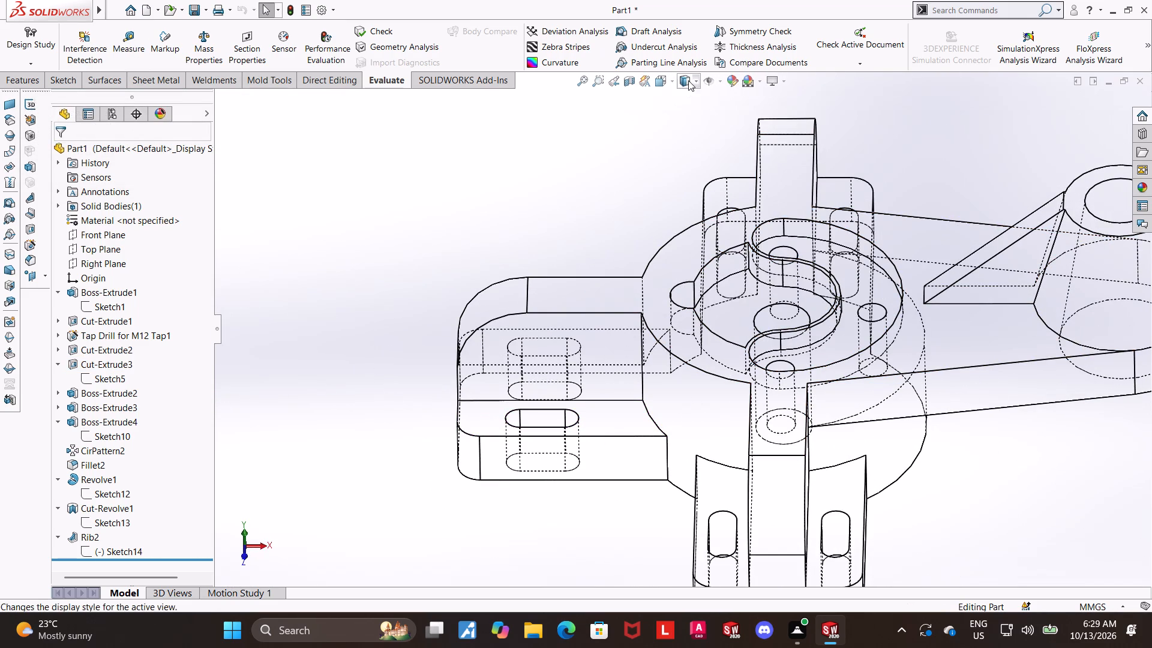
pyautogui.click(688, 80)
pyautogui.click(690, 96)
pyautogui.scroll(3, 667, 188)
pyautogui.middleClick(655, 208)
pyautogui.click(652, 207)
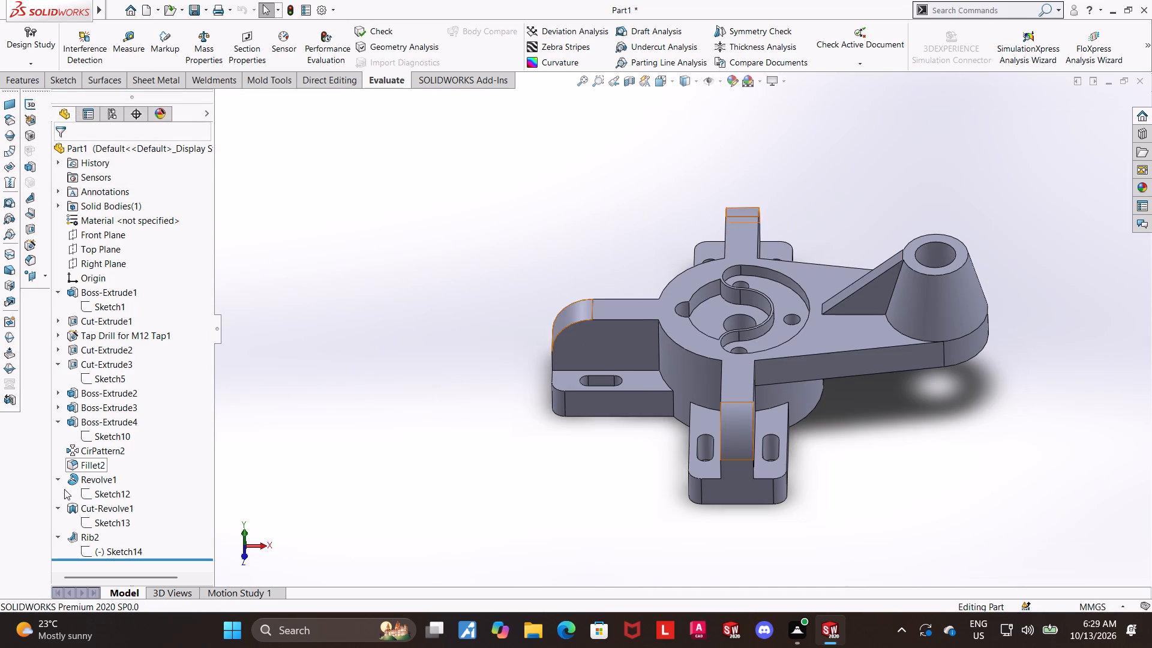
# Show the dimensions of Sketch10, the profile of the raised web on the slotted extension.
pyautogui.click(92, 442)
pyautogui.moveTo(354, 343); pyautogui.dragTo(363, 552, button='middle')
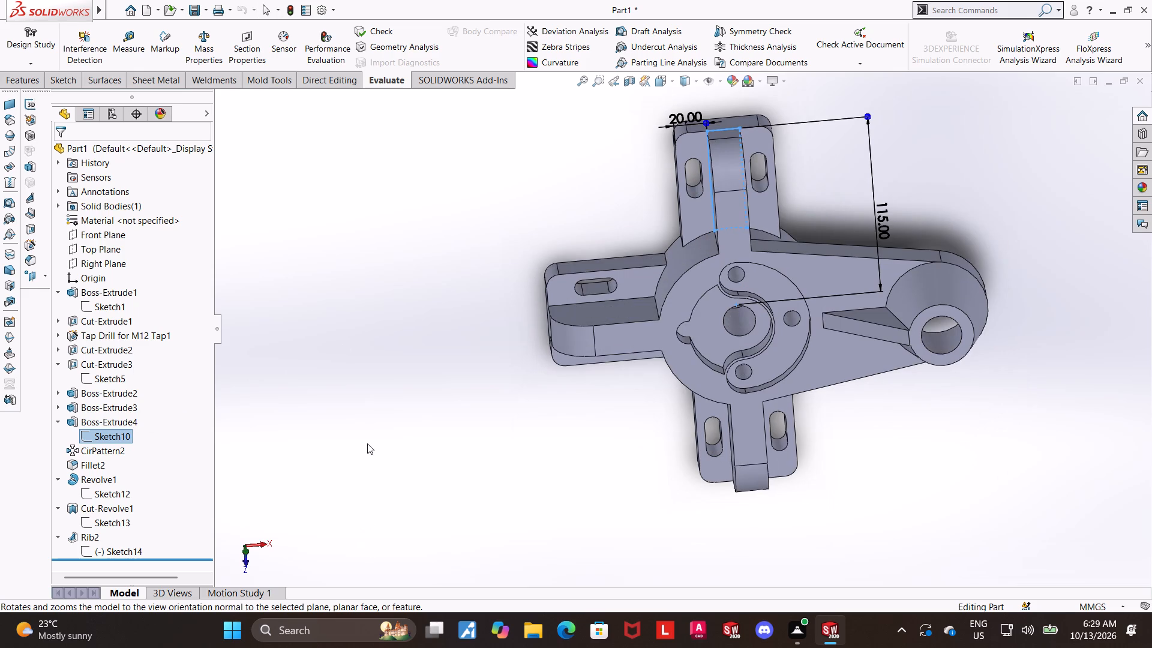
pyautogui.click(59, 424)
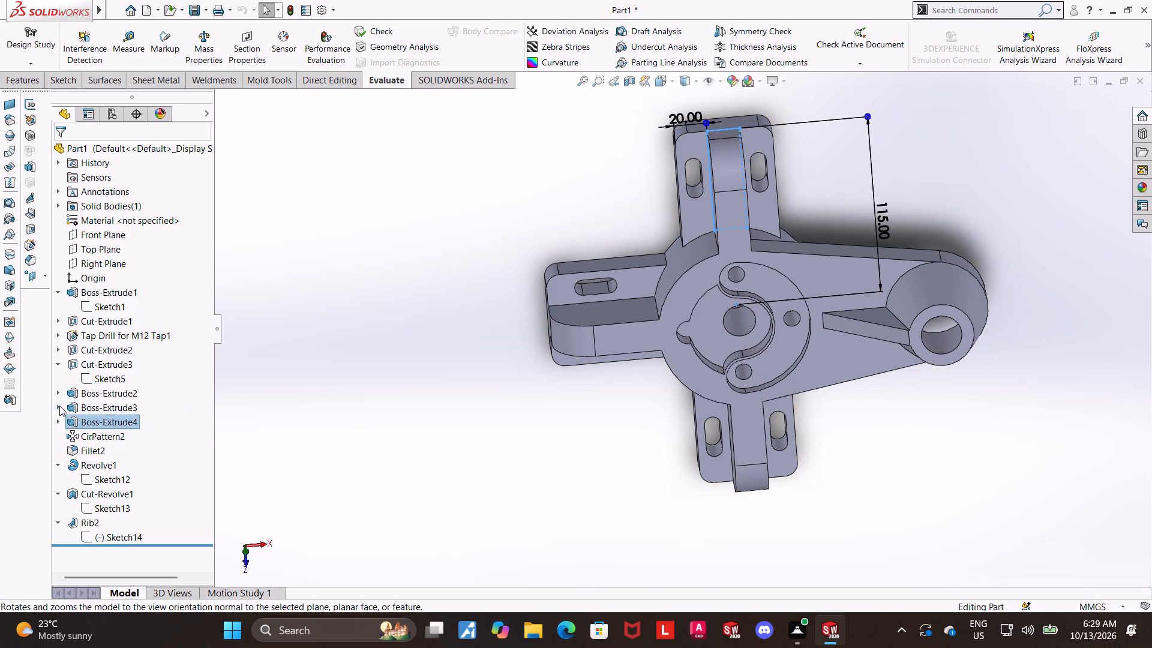
# Show Sketch9's dimensions in the Top view and examine the slotted extension's length, width, corner radius and slot placement.
pyautogui.click(59, 406)
pyautogui.click(97, 425)
pyautogui.scroll(2, 539, 390)
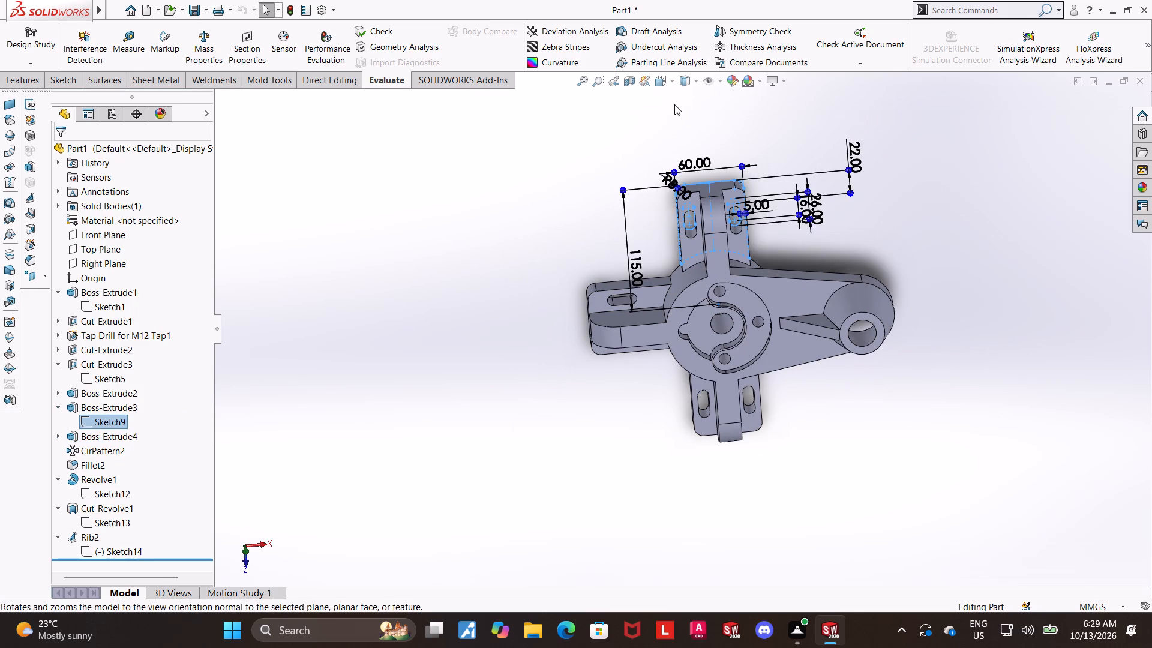
pyautogui.click(669, 84)
pyautogui.click(554, 400)
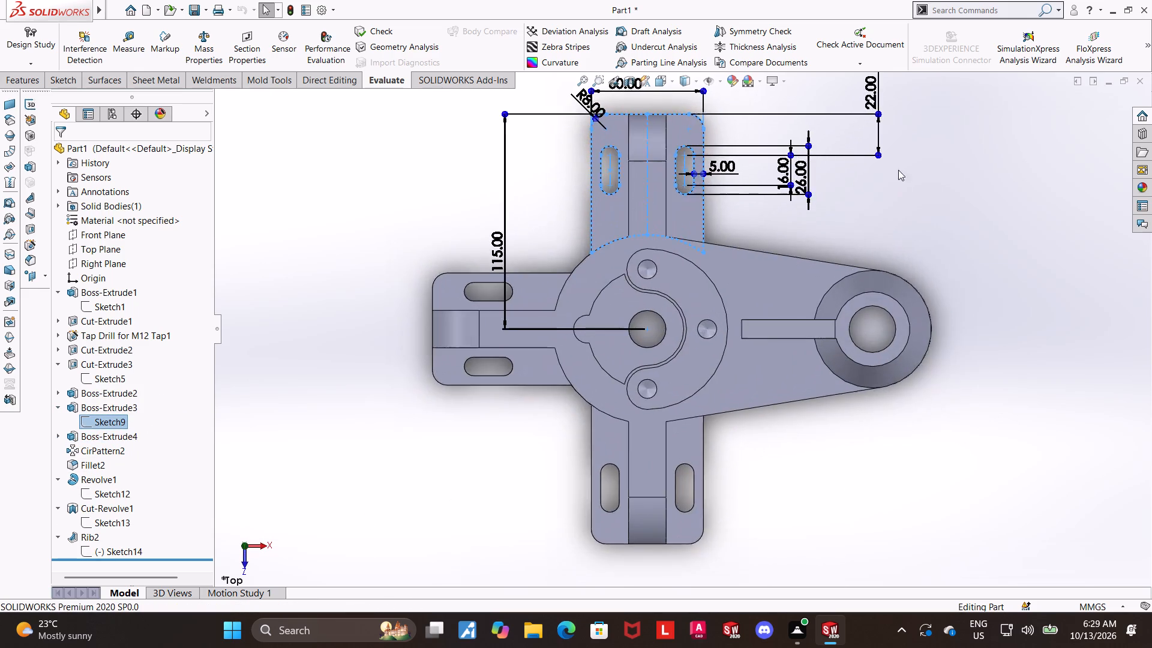
pyautogui.scroll(2, 917, 177)
pyautogui.scroll(-1, 744, 155)
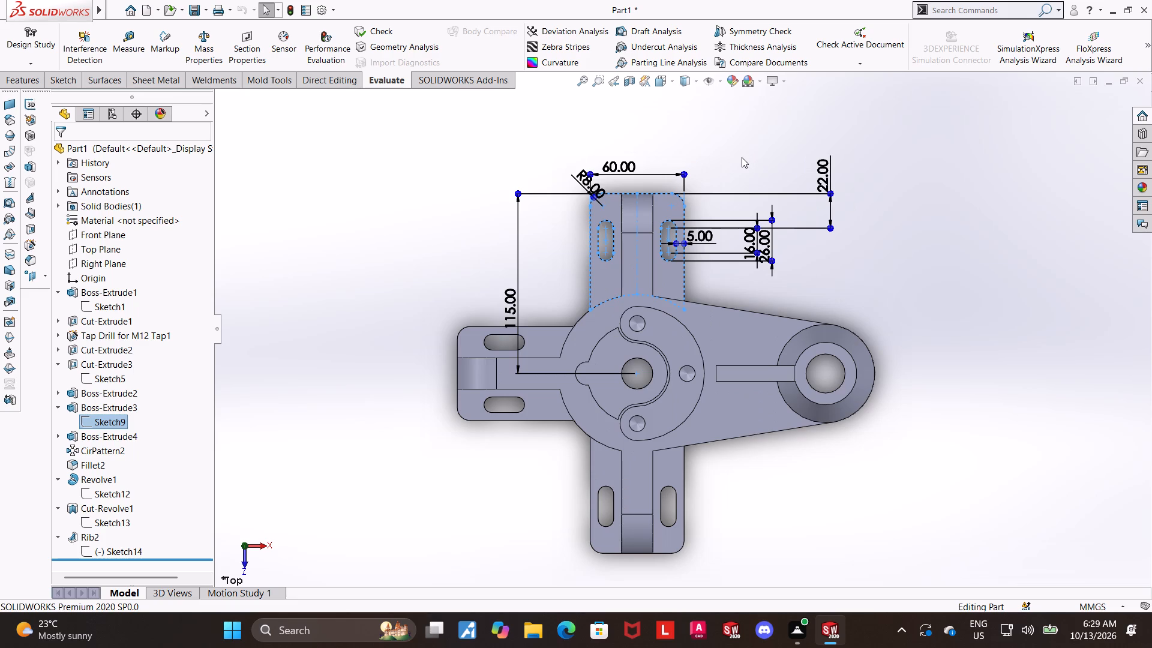
pyautogui.scroll(-2, 731, 181)
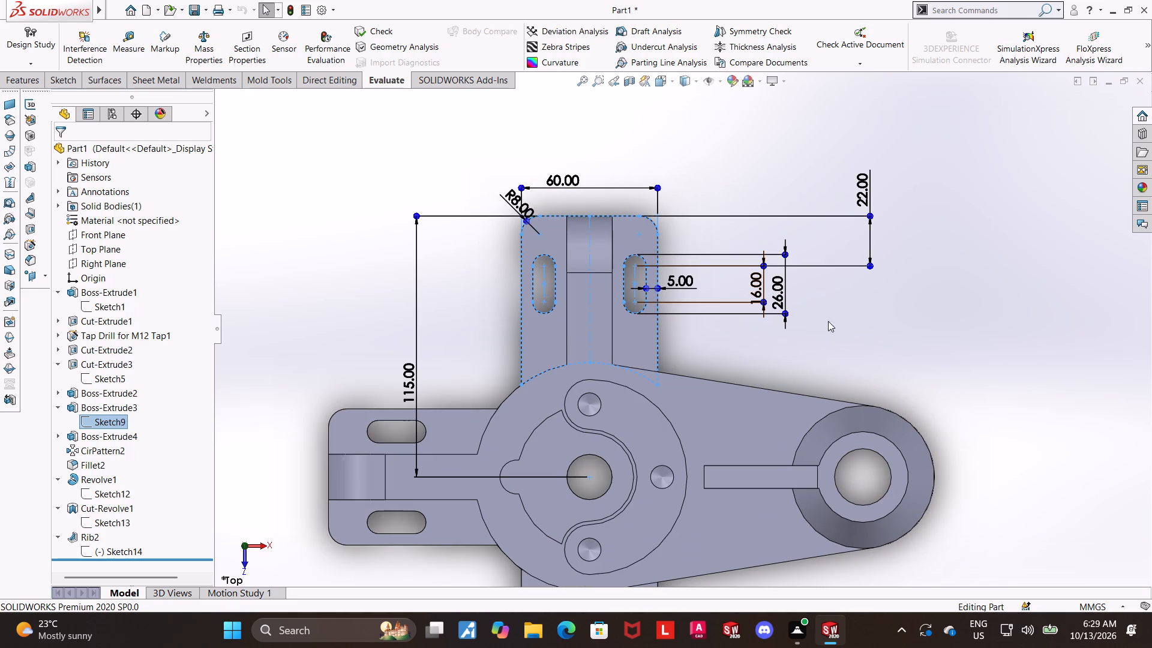
pyautogui.scroll(2, 772, 308)
pyautogui.scroll(-1, 700, 296)
pyautogui.scroll(1, 757, 331)
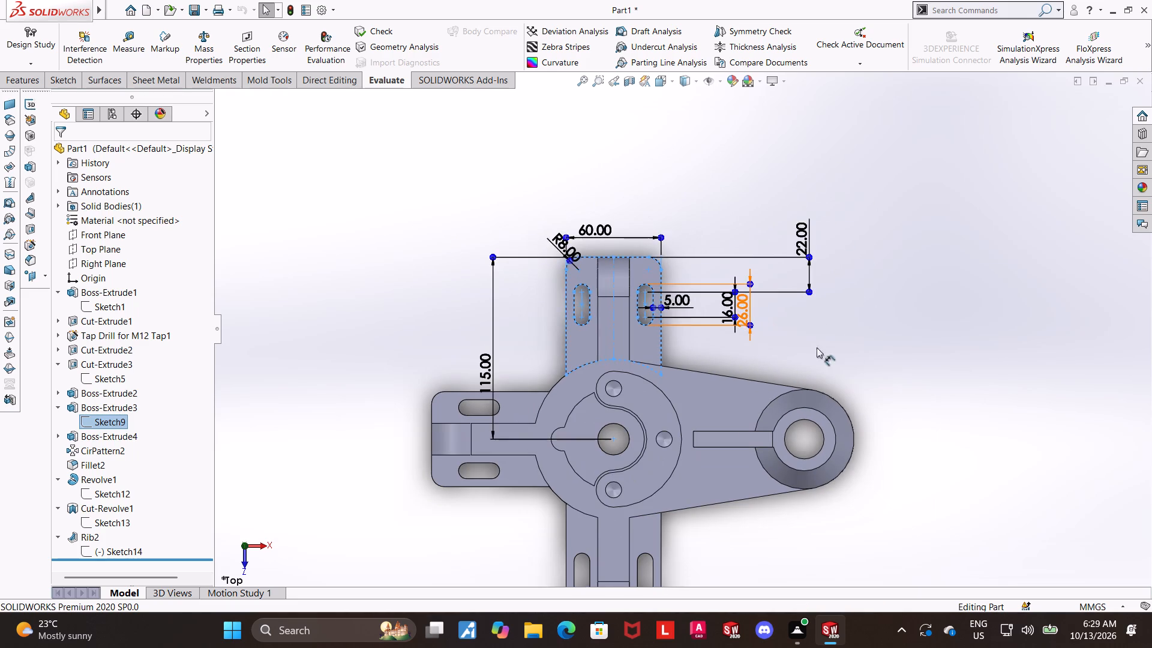
pyautogui.click(867, 336)
# Examine the part's underside in the Bottom view and from tilted angles.
pyautogui.scroll(2, 653, 349)
pyautogui.scroll(-3, 551, 400)
pyautogui.scroll(1, 637, 458)
pyautogui.moveTo(748, 467); pyautogui.dragTo(753, 397, button='middle')
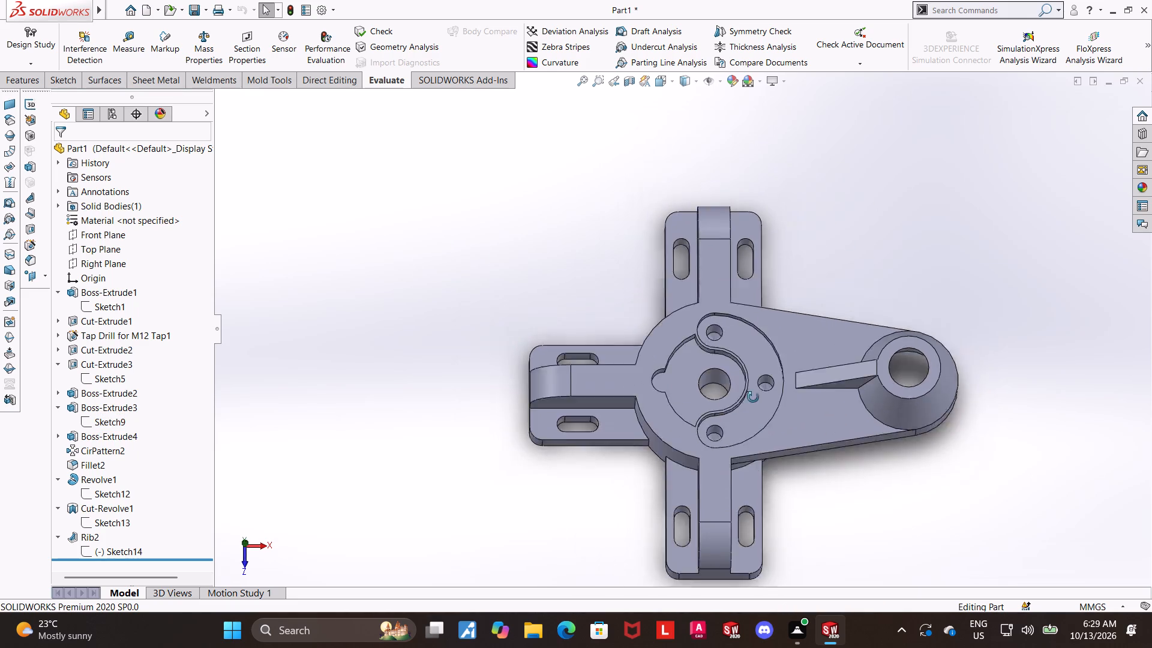
pyautogui.moveTo(753, 397); pyautogui.dragTo(763, 147, button='middle')
pyautogui.moveTo(768, 466); pyautogui.dragTo(781, 265, button='middle')
pyautogui.click(661, 76)
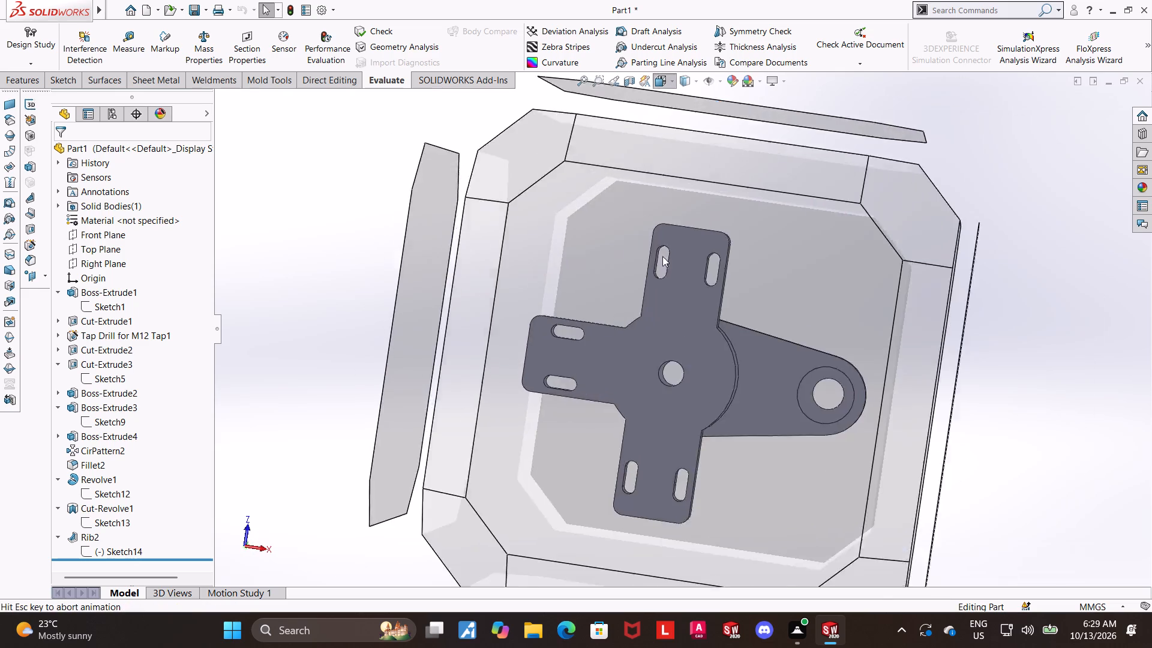
pyautogui.click(554, 437)
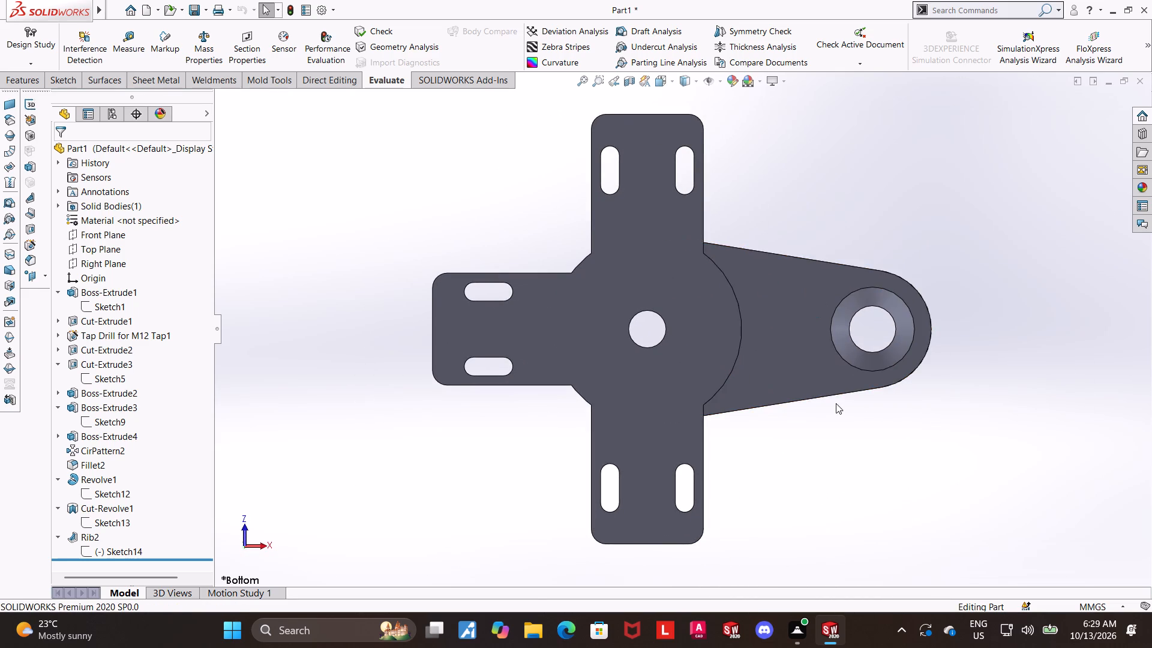
pyautogui.scroll(2, 836, 403)
pyautogui.scroll(1, 754, 304)
pyautogui.moveTo(754, 304); pyautogui.dragTo(762, 516, button='middle')
pyautogui.moveTo(759, 361); pyautogui.dragTo(756, 382, button='middle')
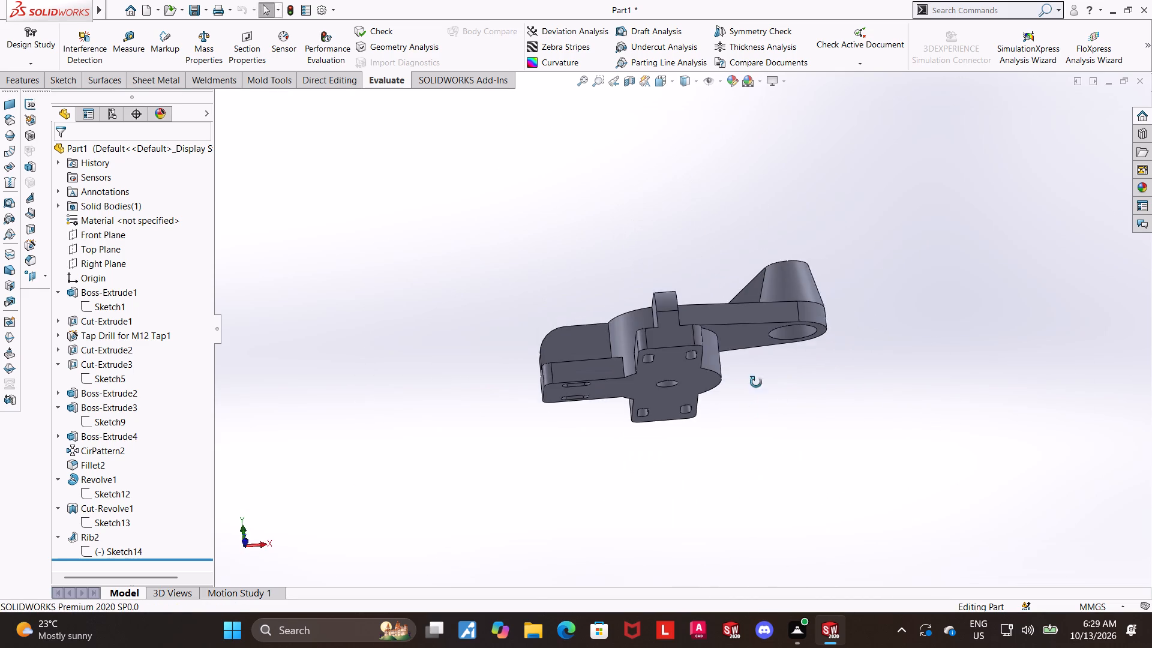
pyautogui.moveTo(756, 382); pyautogui.dragTo(756, 481, button='middle')
pyautogui.moveTo(752, 302); pyautogui.dragTo(749, 333, button='middle')
# Show the part in the Top view with Hidden Lines Visible and examine its internal edges from several angles.
pyautogui.click(659, 77)
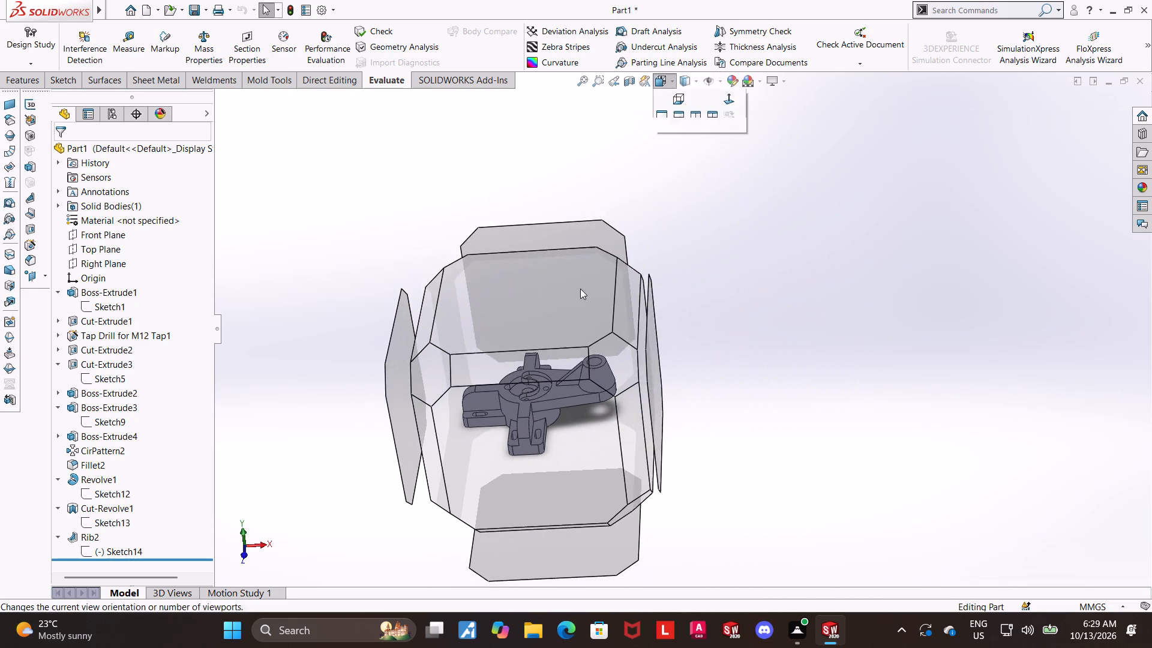
pyautogui.click(580, 289)
pyautogui.click(691, 82)
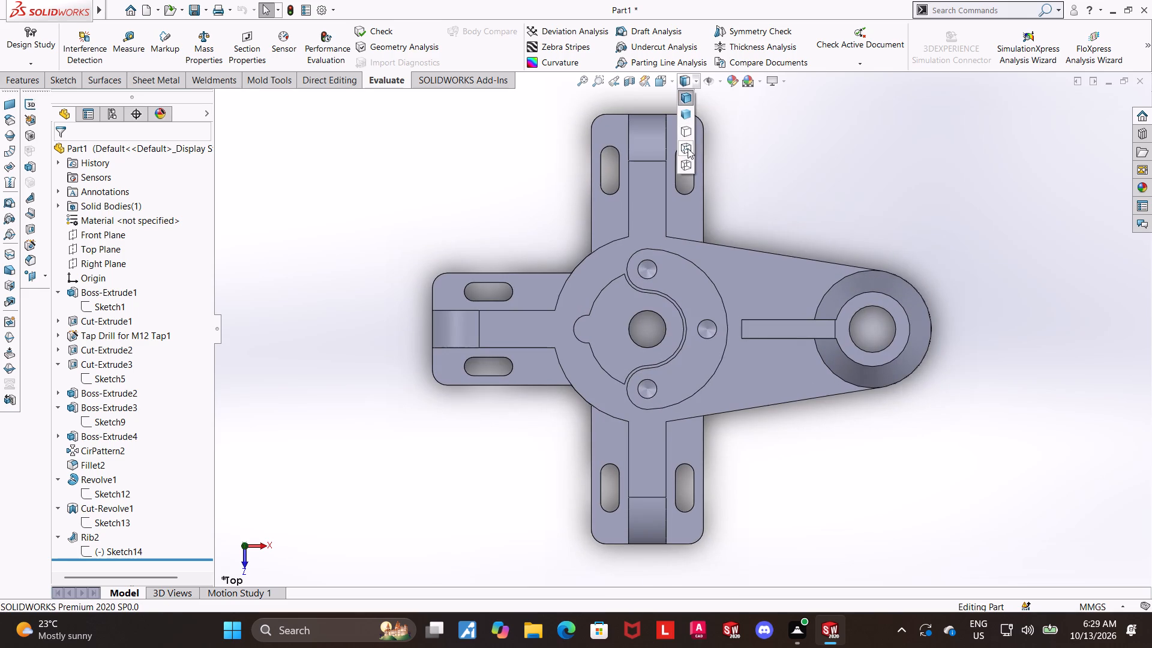
pyautogui.click(688, 148)
pyautogui.click(926, 263)
pyautogui.scroll(1, 916, 276)
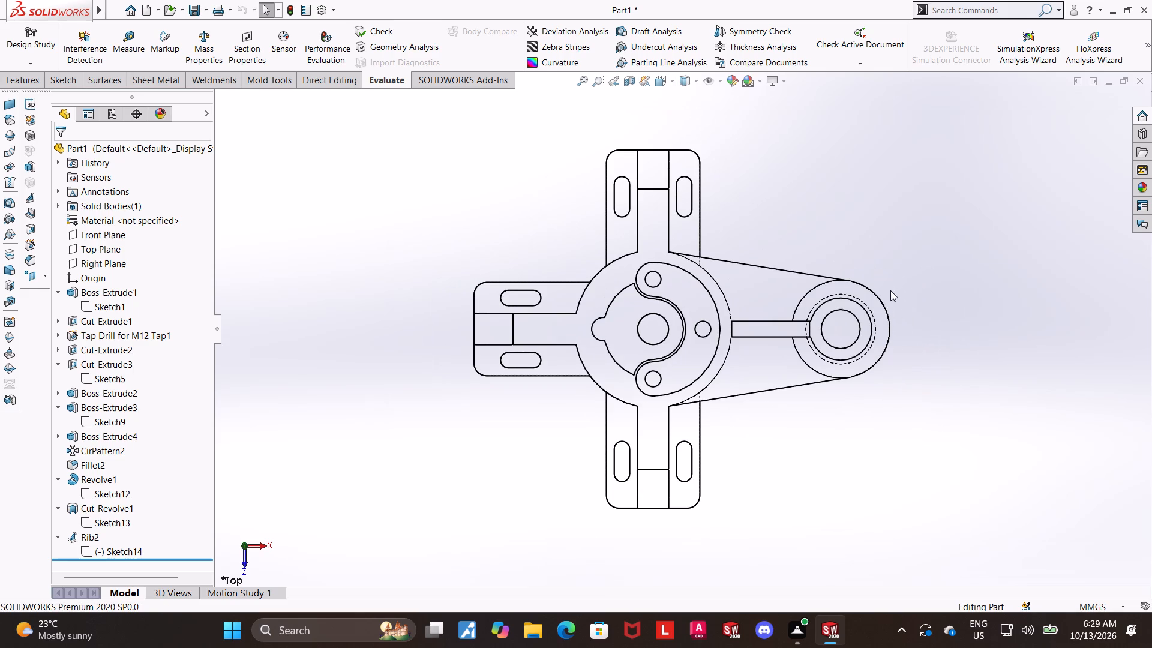
pyautogui.scroll(-1, 860, 294)
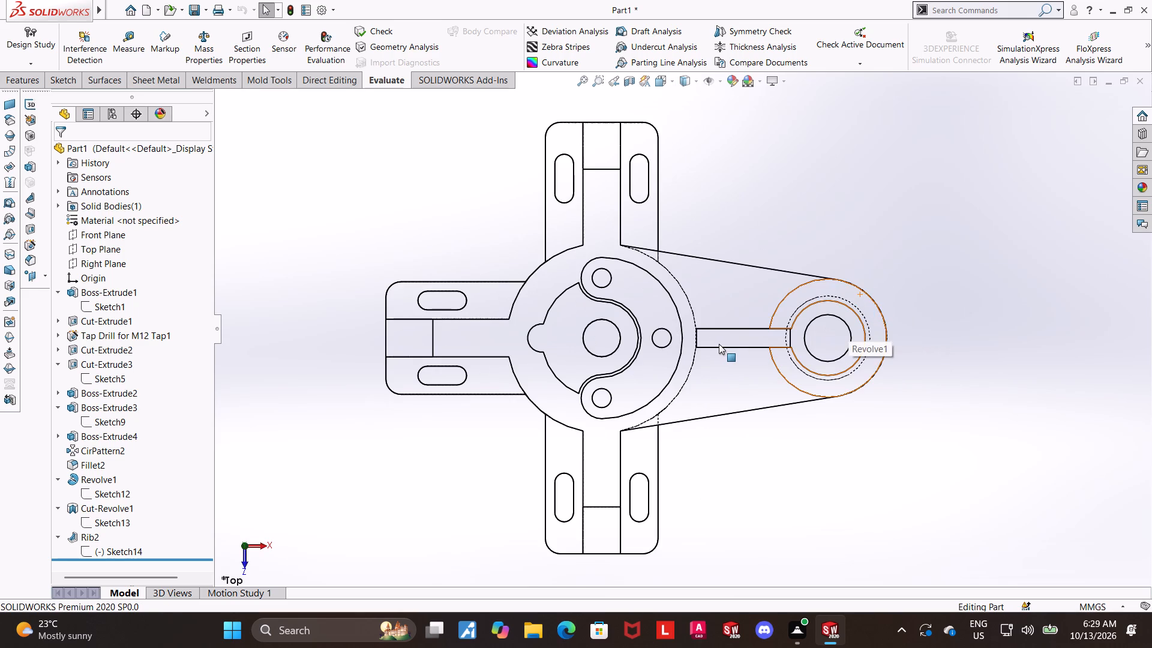
pyautogui.scroll(1, 719, 344)
pyautogui.scroll(-2, 689, 344)
pyautogui.moveTo(733, 367); pyautogui.dragTo(724, 288, button='middle')
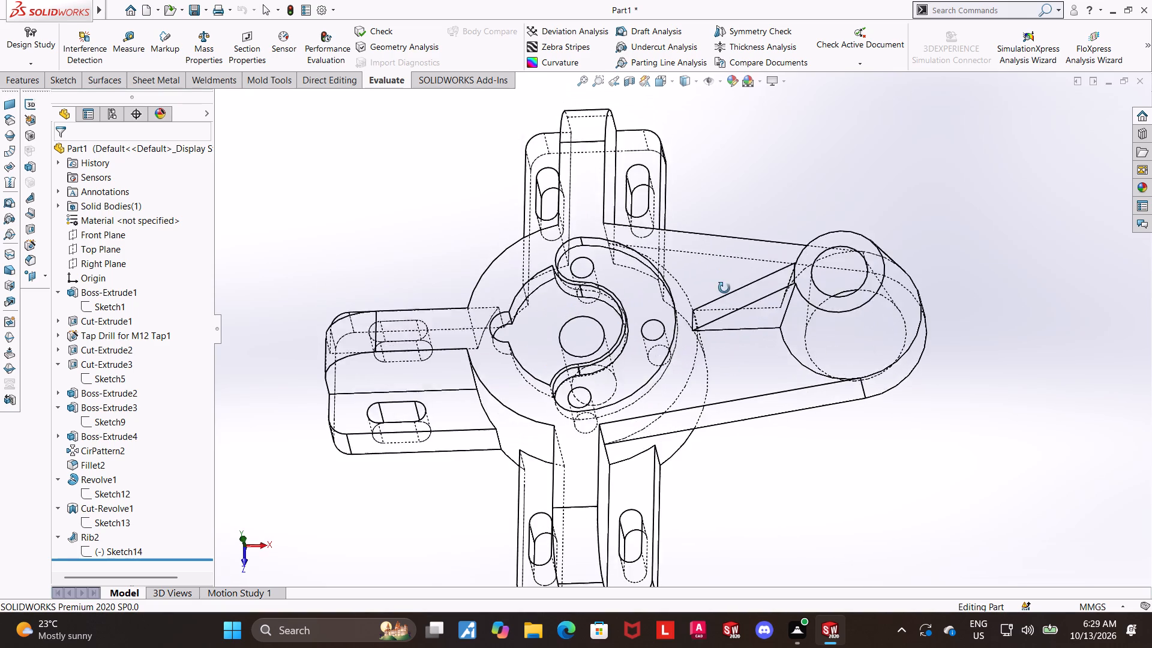
pyautogui.moveTo(724, 288); pyautogui.dragTo(736, 241, button='middle')
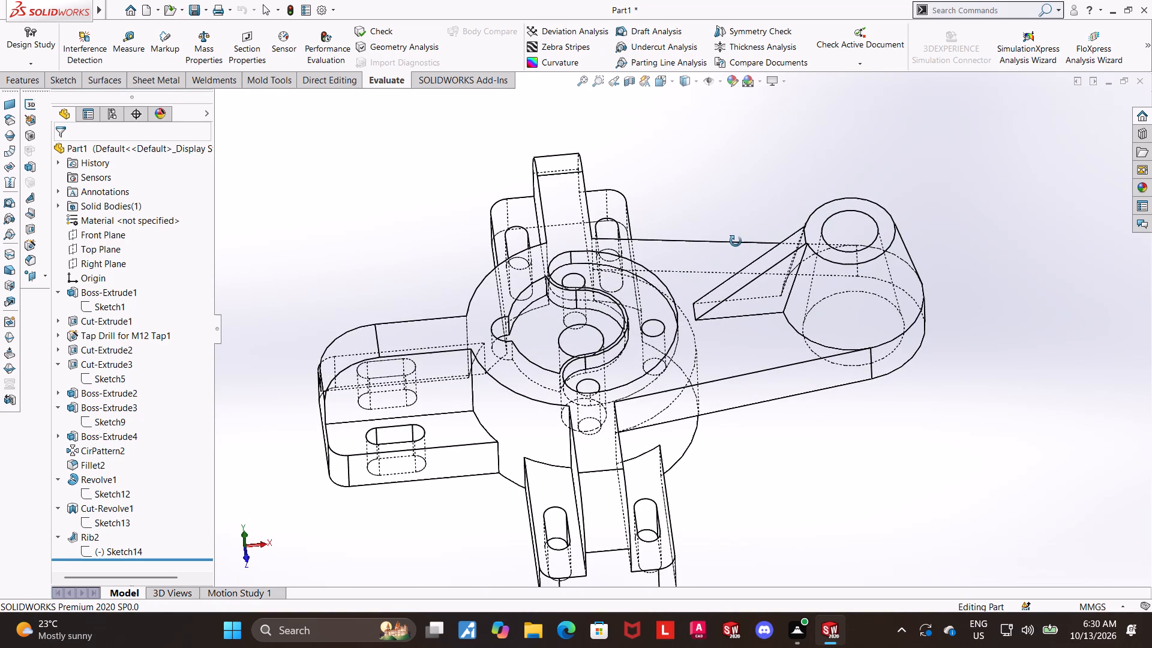
pyautogui.moveTo(736, 241); pyautogui.dragTo(729, 333, button='middle')
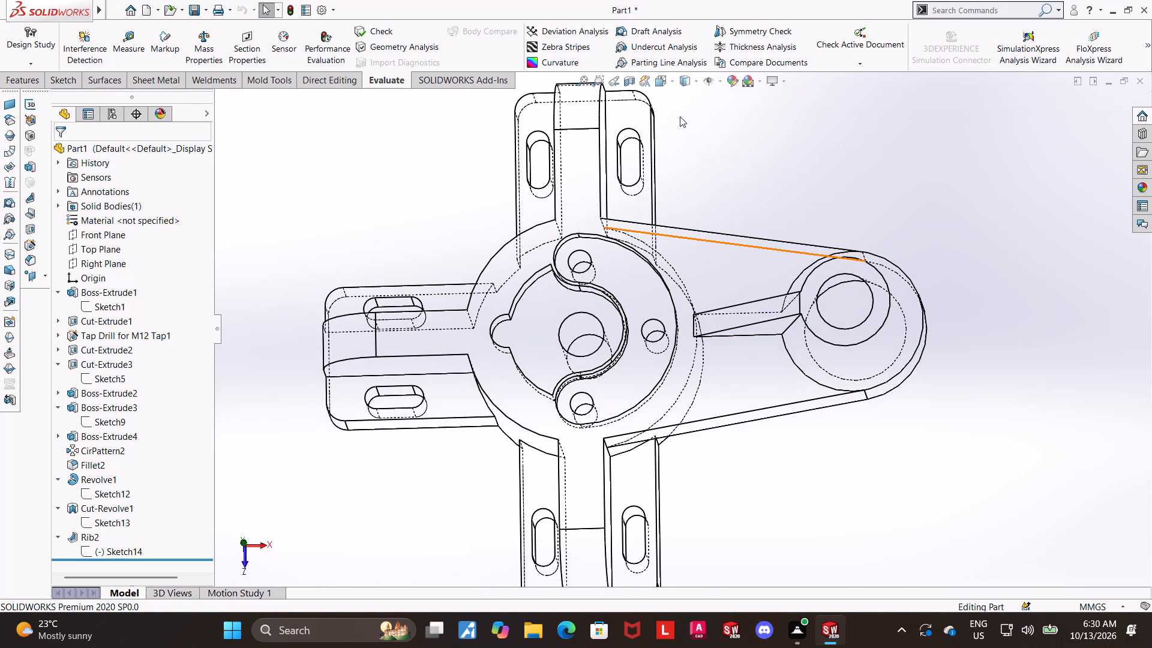
# Return to the Top view and examine the part in Wireframe display style.
pyautogui.click(669, 79)
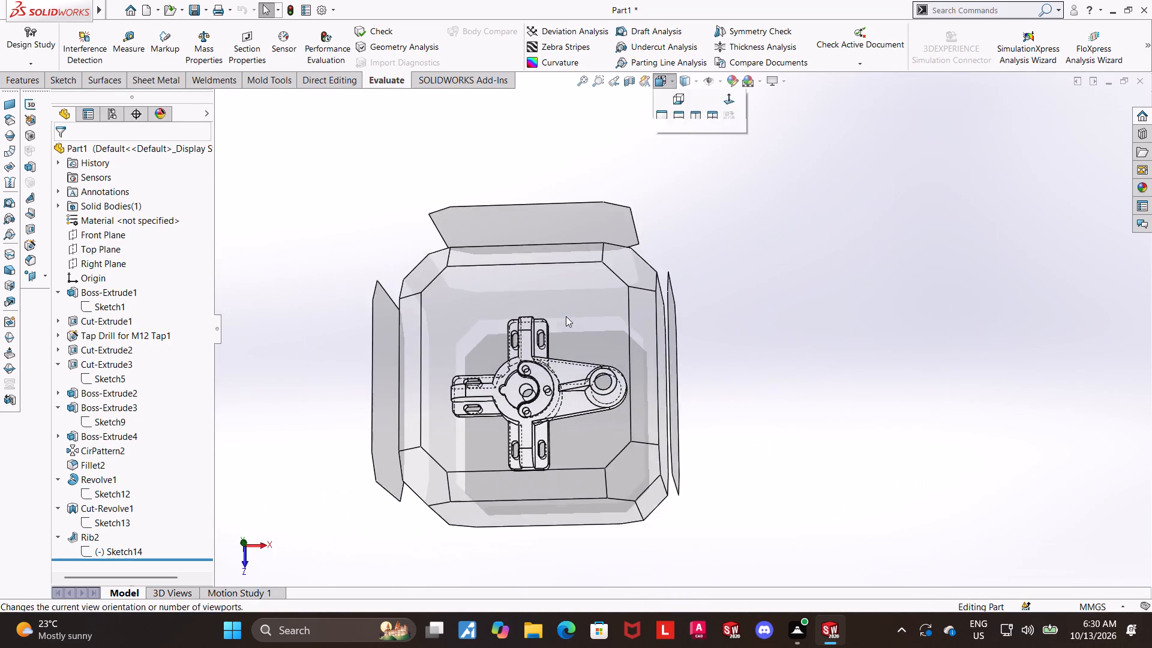
pyautogui.click(566, 316)
pyautogui.click(682, 79)
pyautogui.click(687, 169)
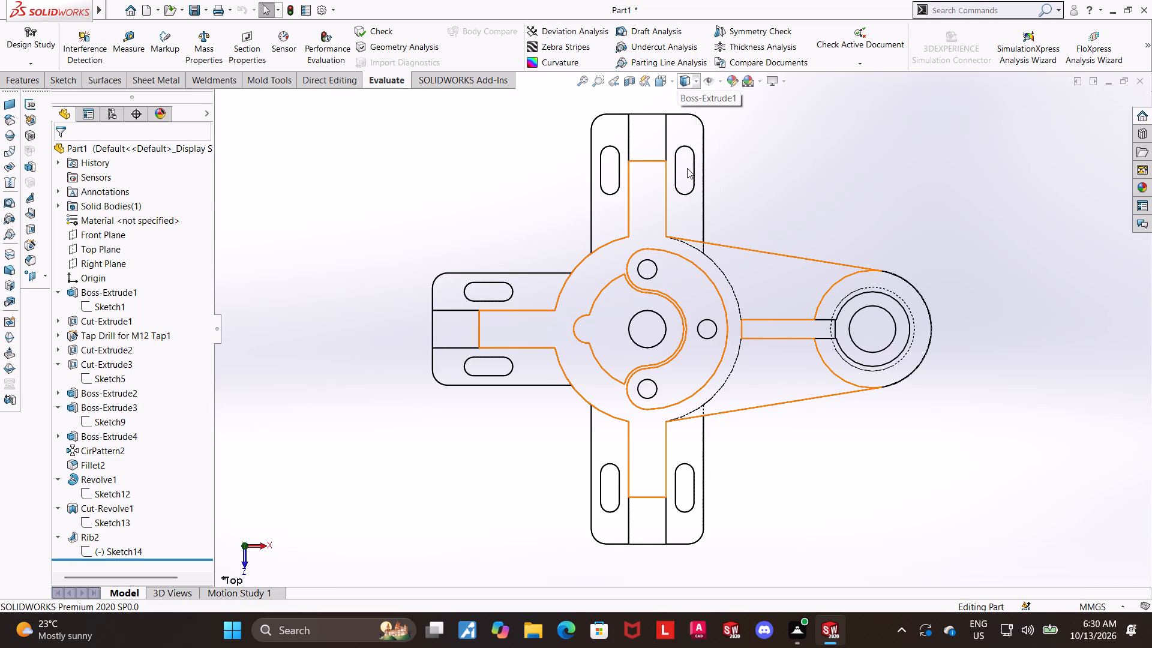
pyautogui.click(884, 168)
pyautogui.scroll(1, 790, 202)
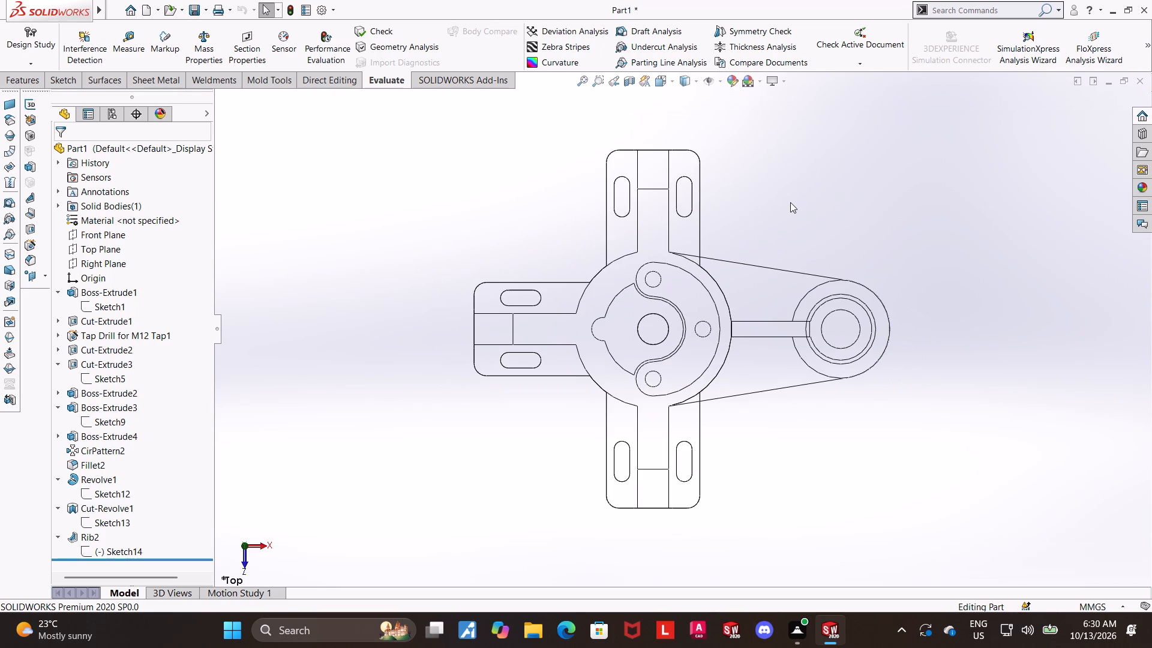
pyautogui.scroll(1, 776, 270)
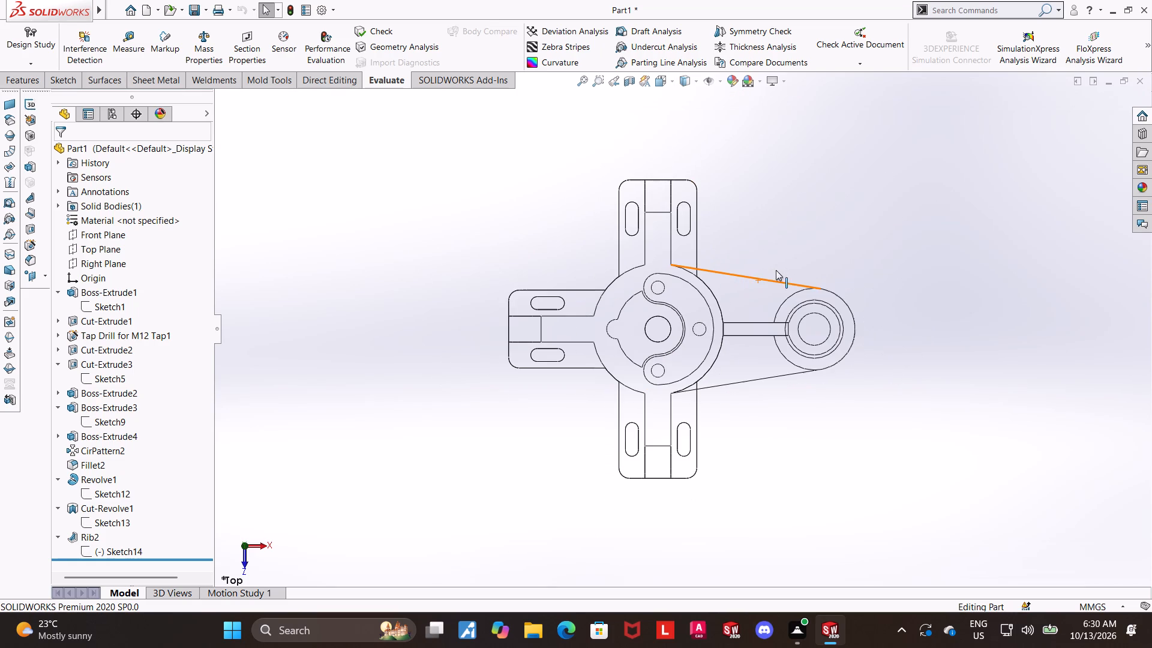
pyautogui.scroll(-1, 716, 275)
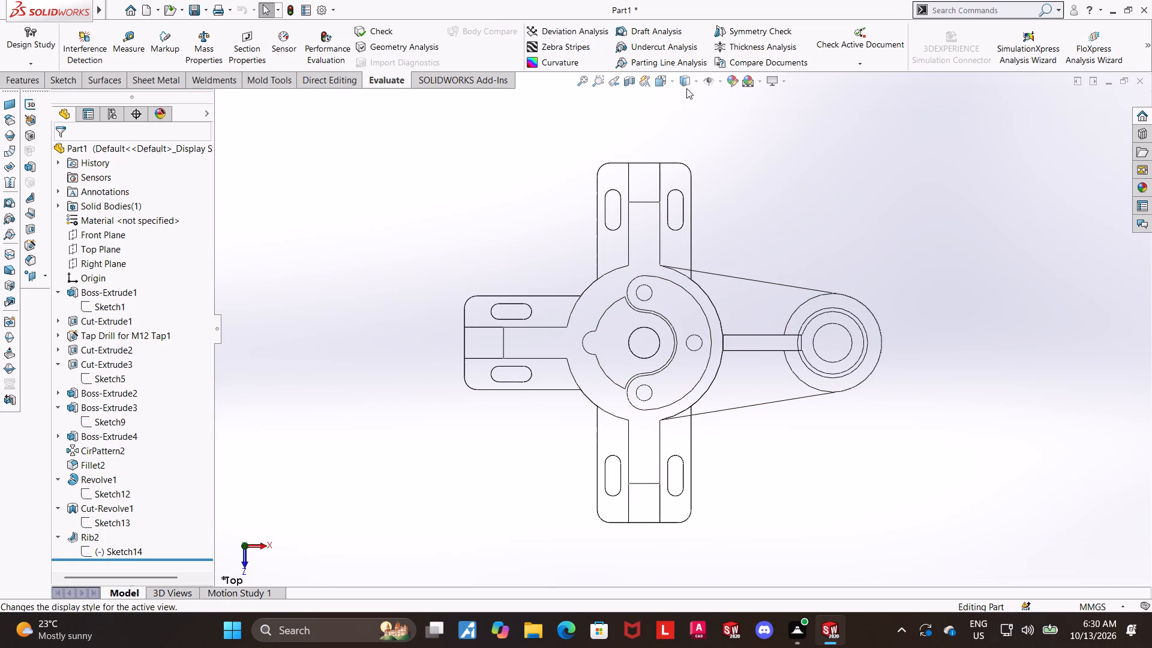
# Switch the model's display style to Hidden Lines Removed.
pyautogui.click(685, 85)
pyautogui.click(692, 139)
pyautogui.click(832, 214)
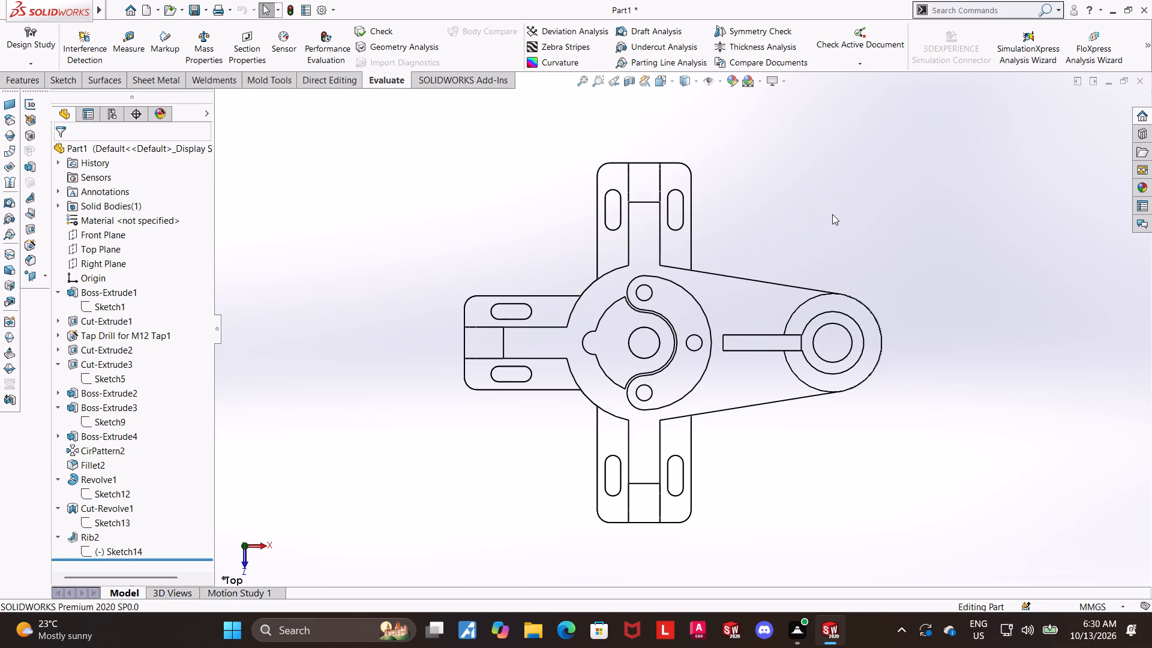
pyautogui.scroll(1, 833, 214)
pyautogui.scroll(-1, 756, 398)
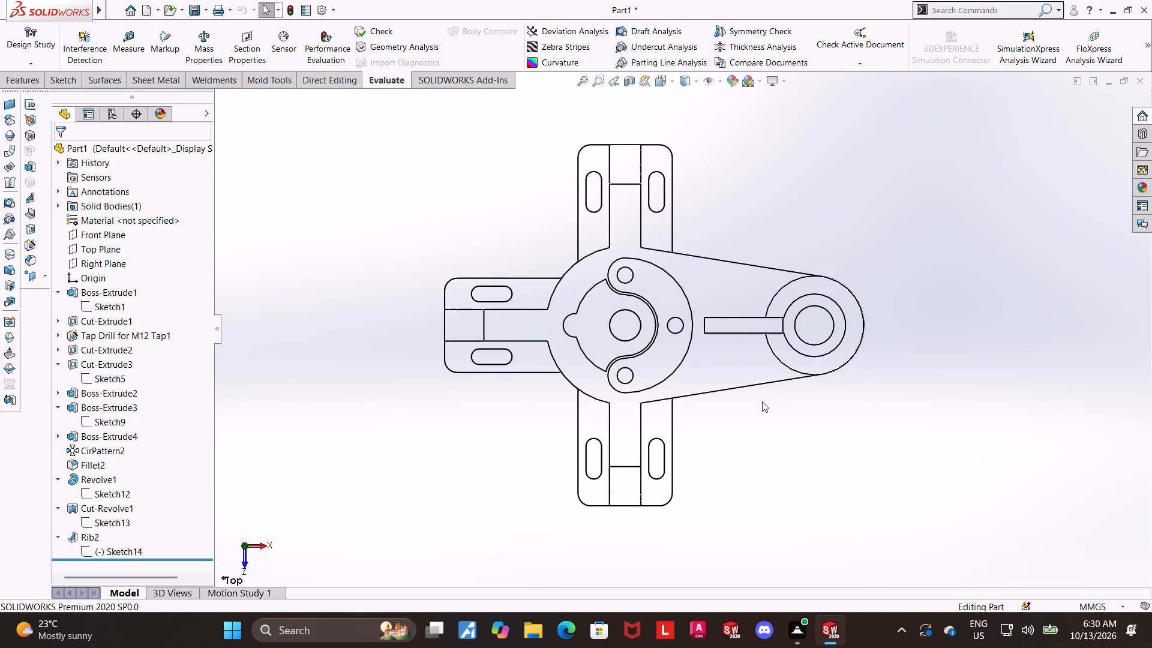
pyautogui.scroll(1, 762, 401)
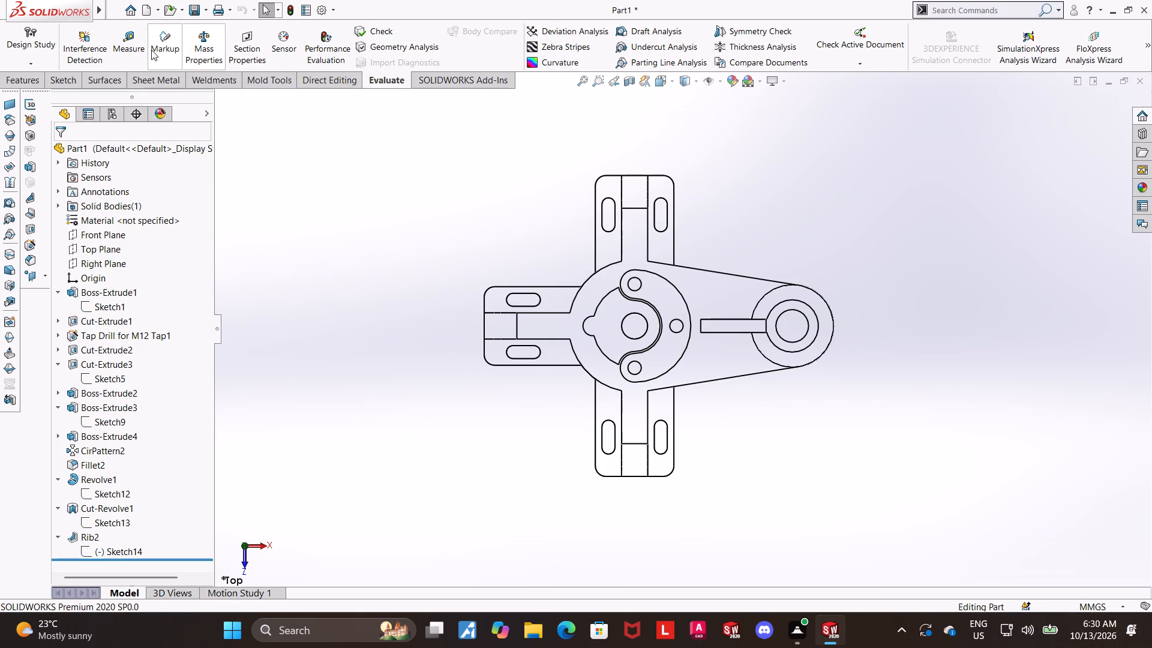
# Measure the distance between the two long parallel edges of the rib on the tangent arm.
pyautogui.click(131, 46)
pyautogui.scroll(-2, 718, 371)
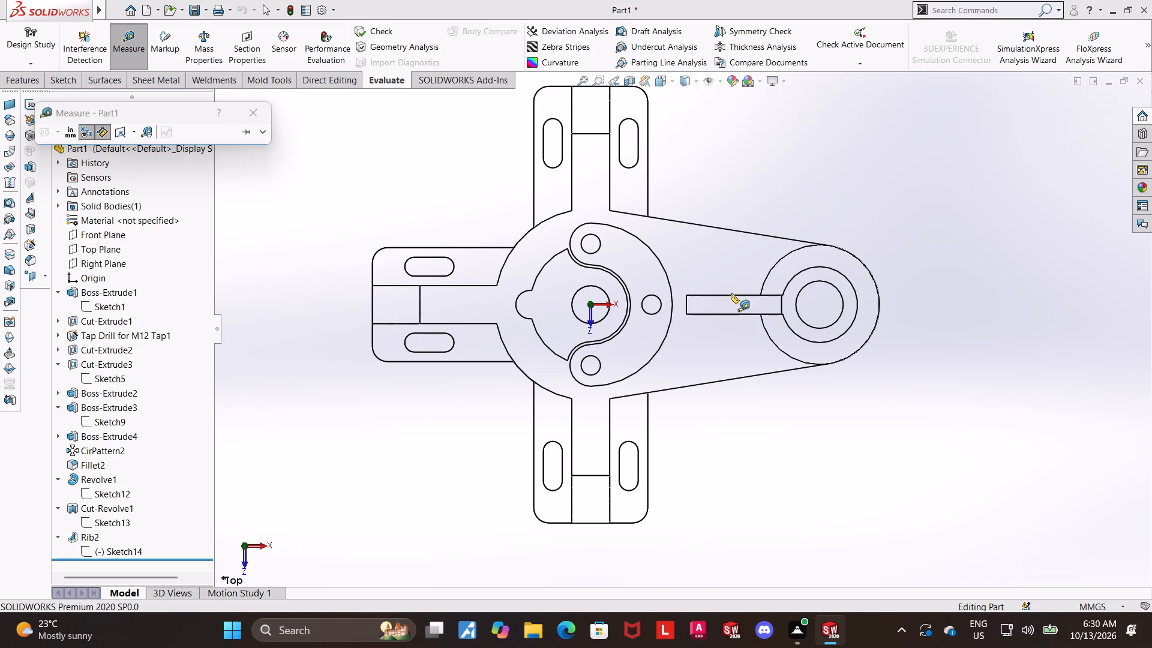
pyautogui.click(731, 293)
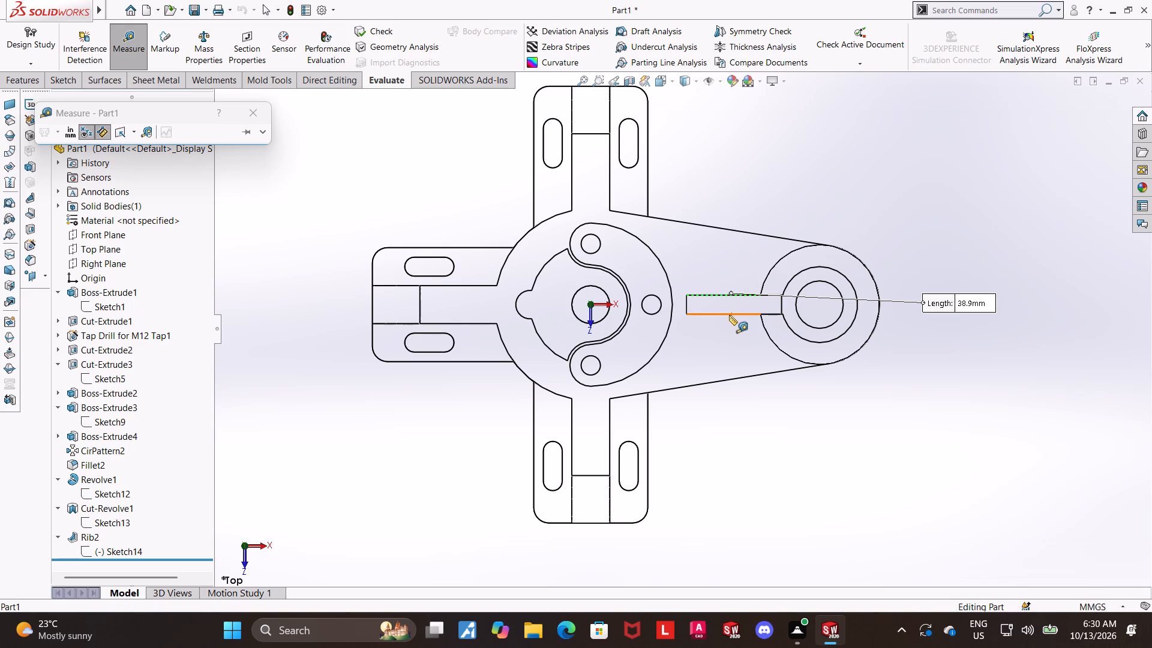
pyautogui.click(731, 314)
pyautogui.scroll(1, 785, 346)
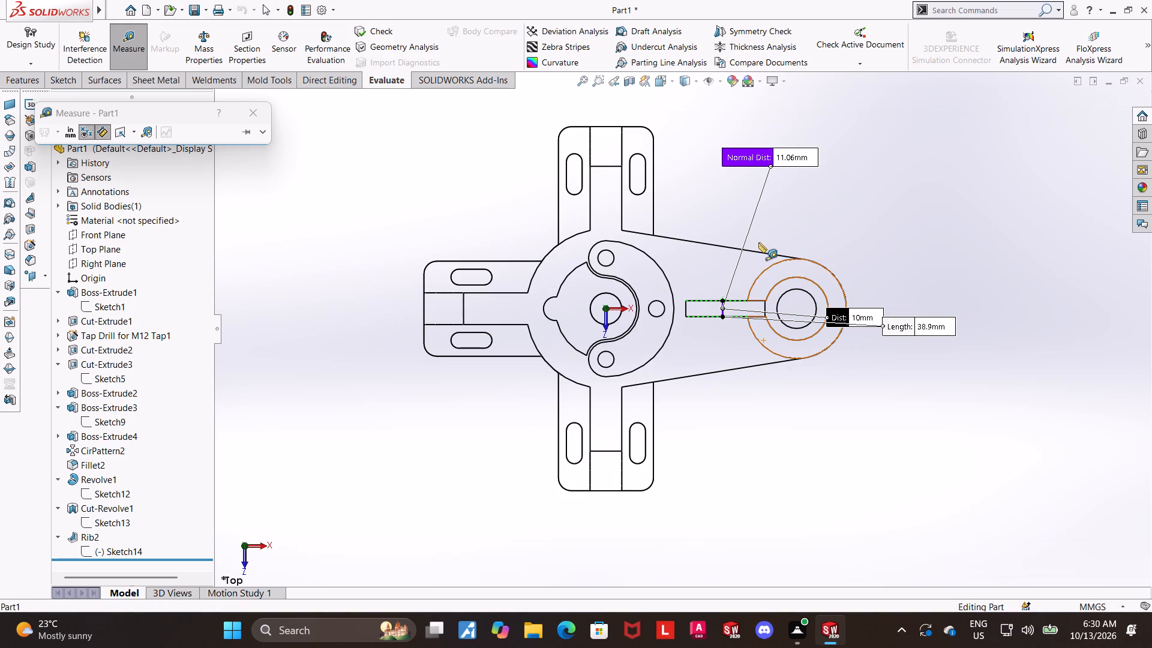
pyautogui.scroll(-1, 769, 281)
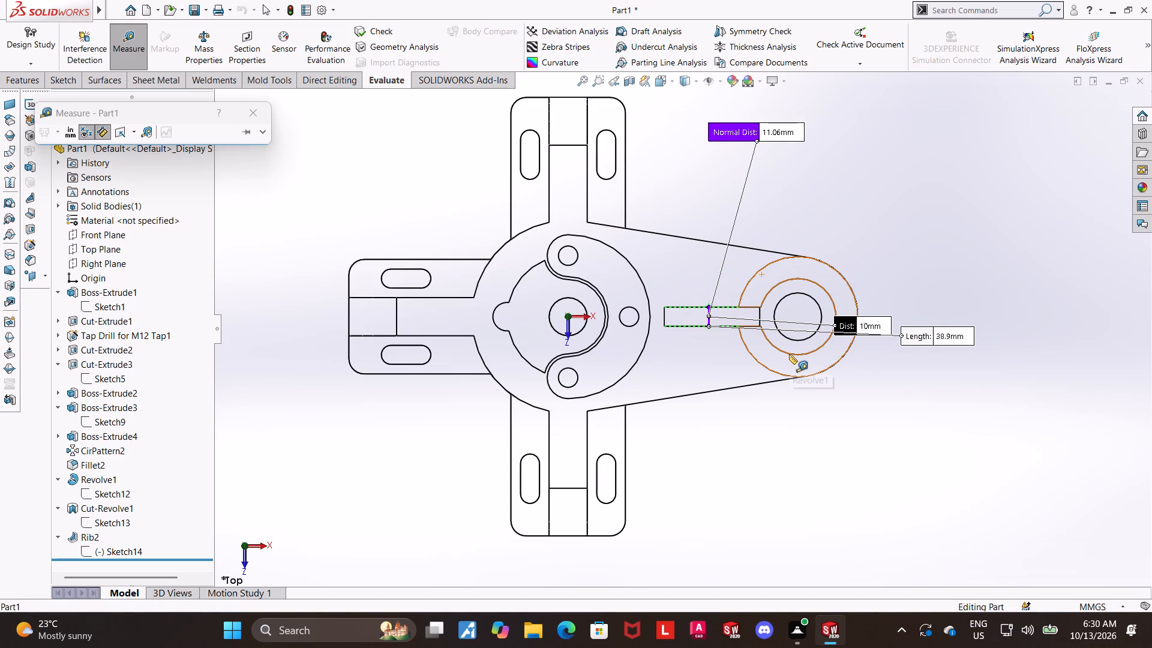
pyautogui.scroll(1, 789, 357)
pyautogui.press('Escape')
pyautogui.scroll(1, 593, 340)
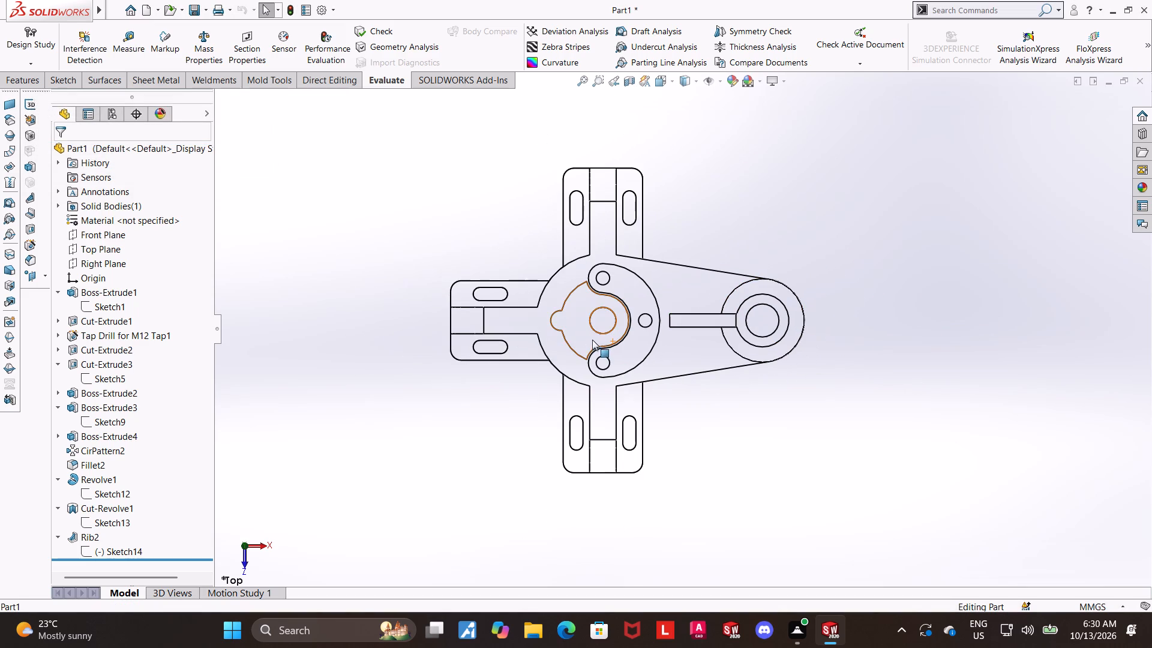
# Measure the rounded corner face at the outer end of the slotted extension.
pyautogui.click(121, 38)
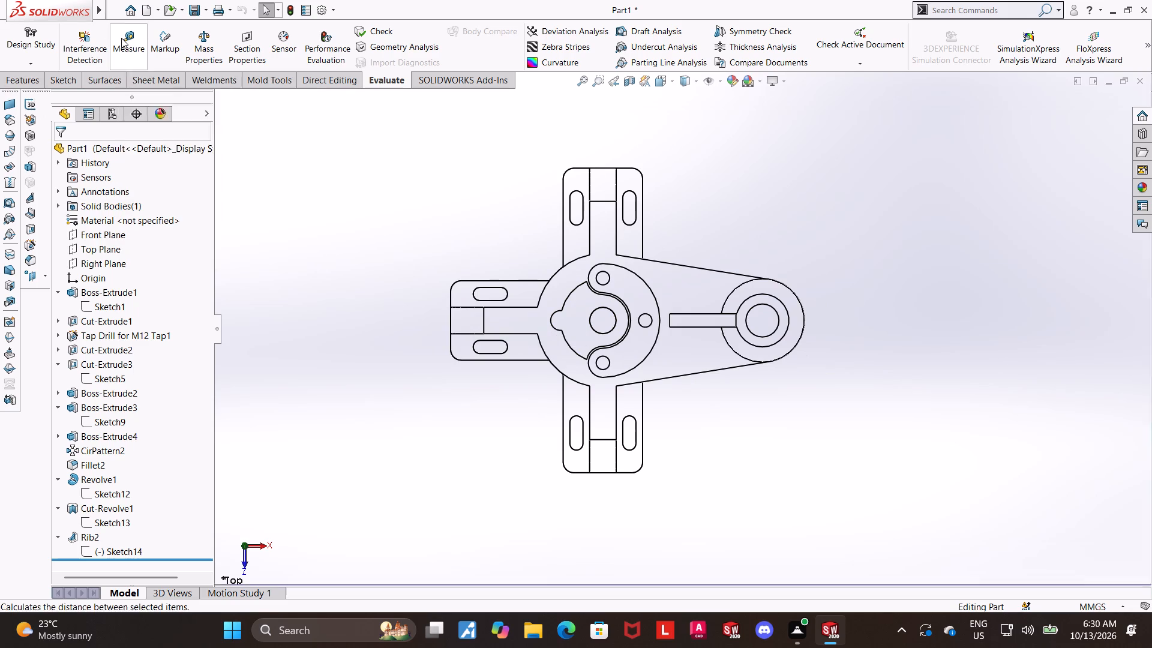
pyautogui.moveTo(667, 190); pyautogui.dragTo(614, 230, button='middle')
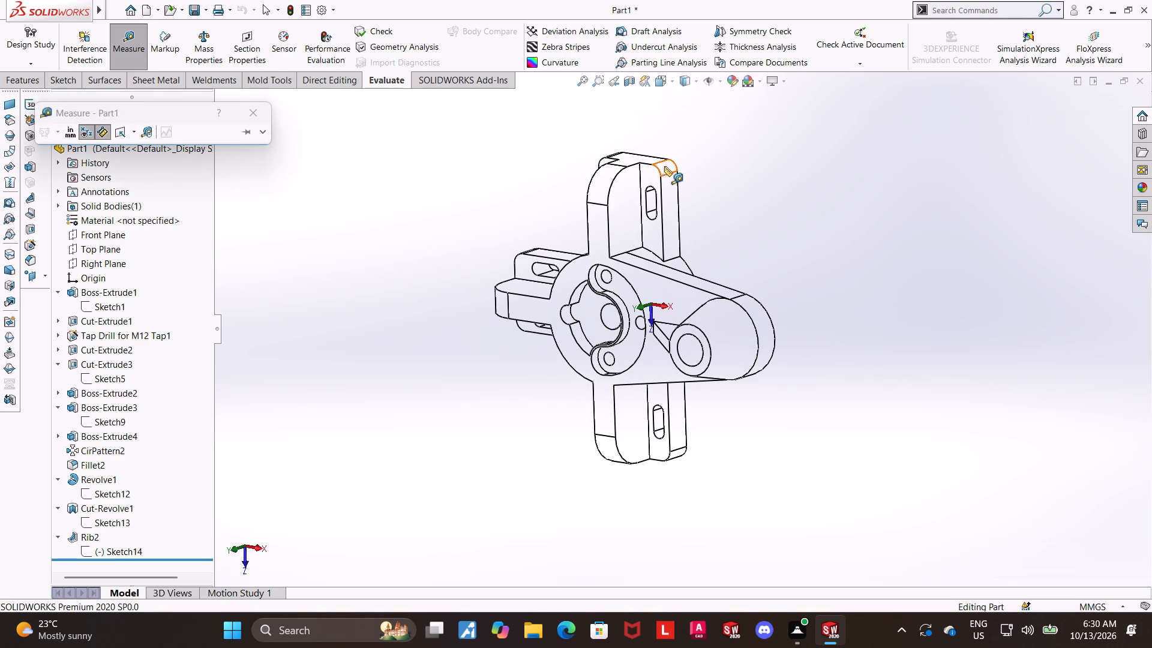
pyautogui.click(664, 166)
pyautogui.scroll(2, 767, 223)
pyautogui.press('Escape')
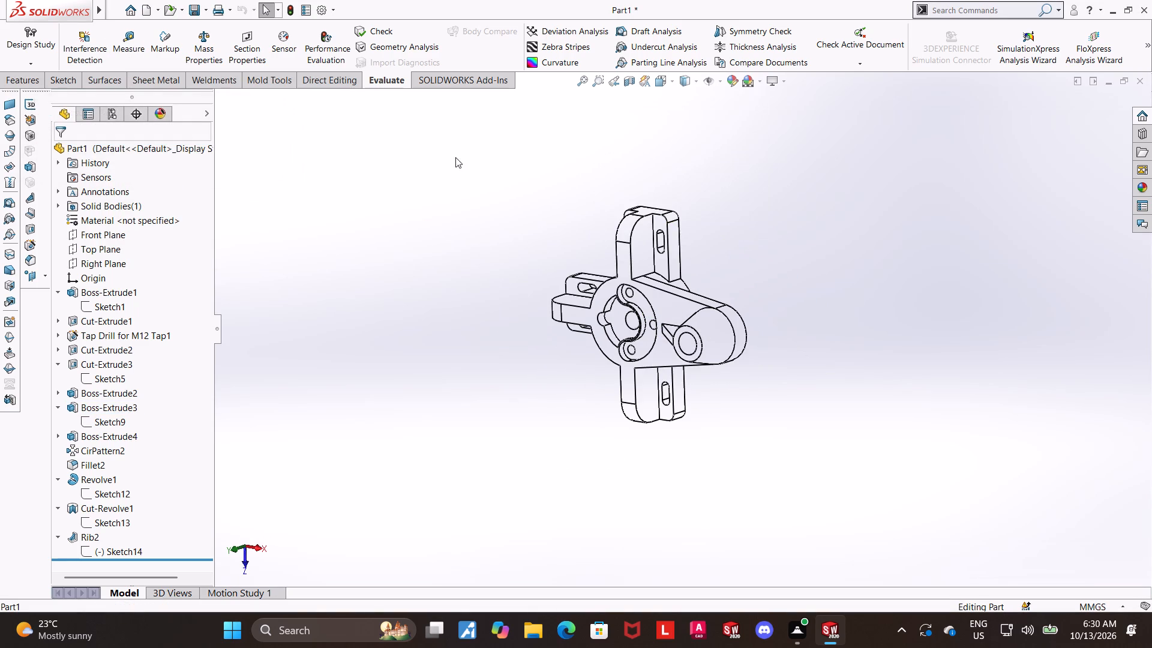
# Measure the curved outer face of the raised web on the same slotted extension.
pyautogui.click(123, 37)
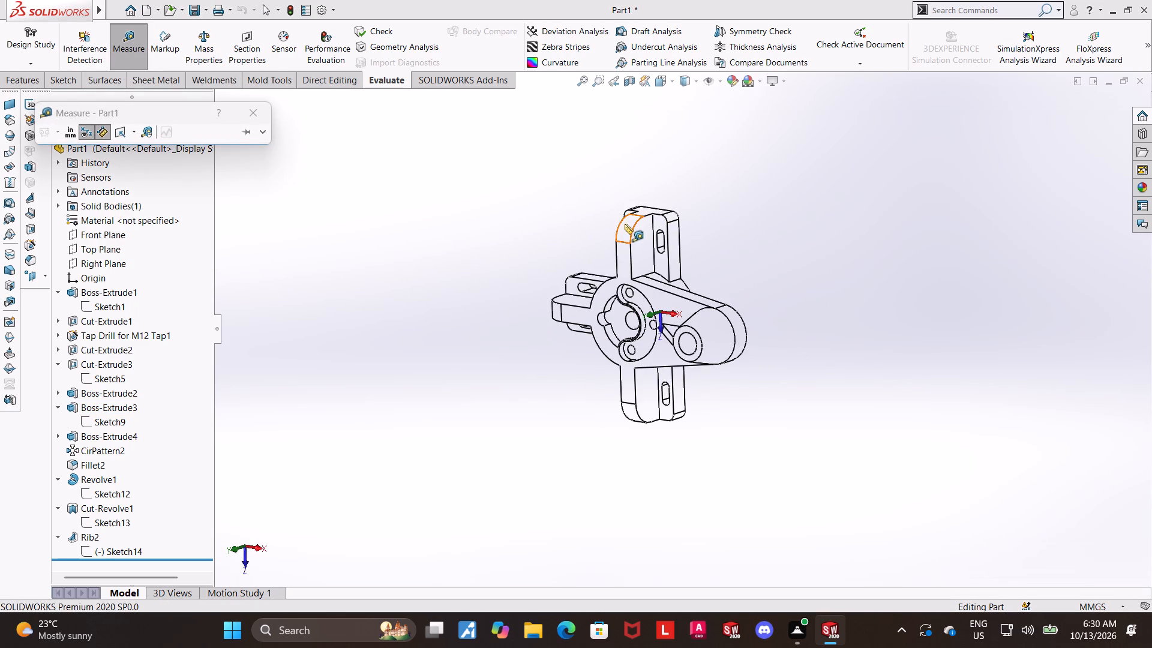
pyautogui.click(625, 224)
pyautogui.press('Escape')
# Measure the overall distance between the outer end faces of the two opposite slotted extensions along Z.
pyautogui.scroll(1, 766, 274)
pyautogui.moveTo(708, 277); pyautogui.dragTo(711, 257, button='middle')
pyautogui.scroll(1, 708, 277)
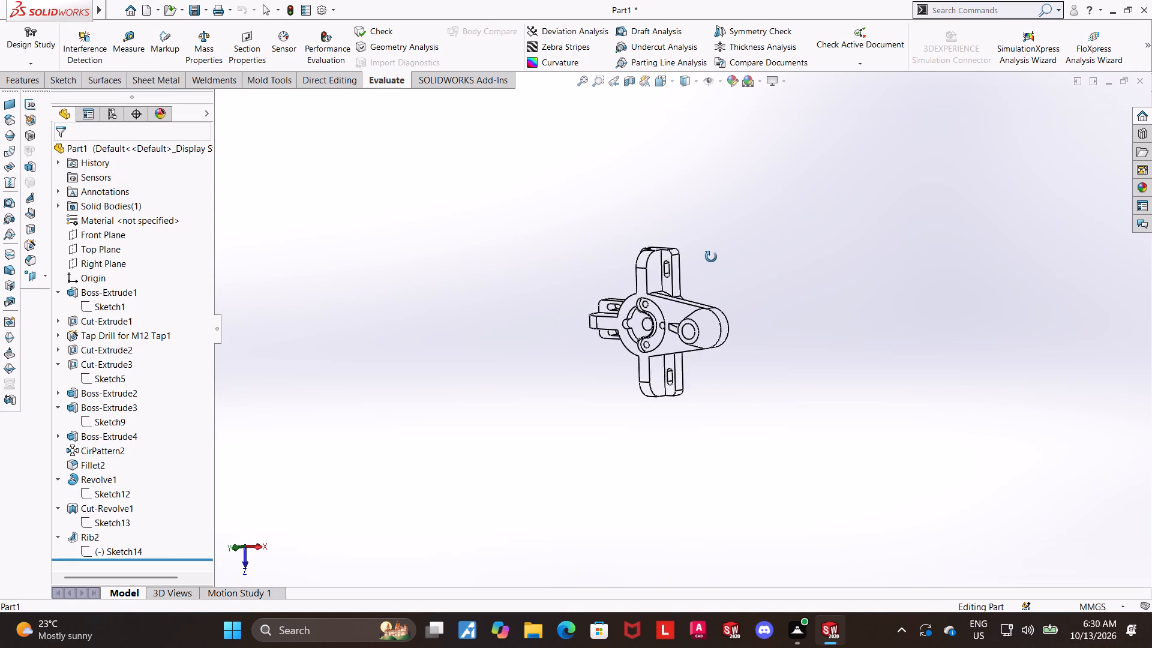
pyautogui.moveTo(711, 257); pyautogui.dragTo(766, 201, button='middle')
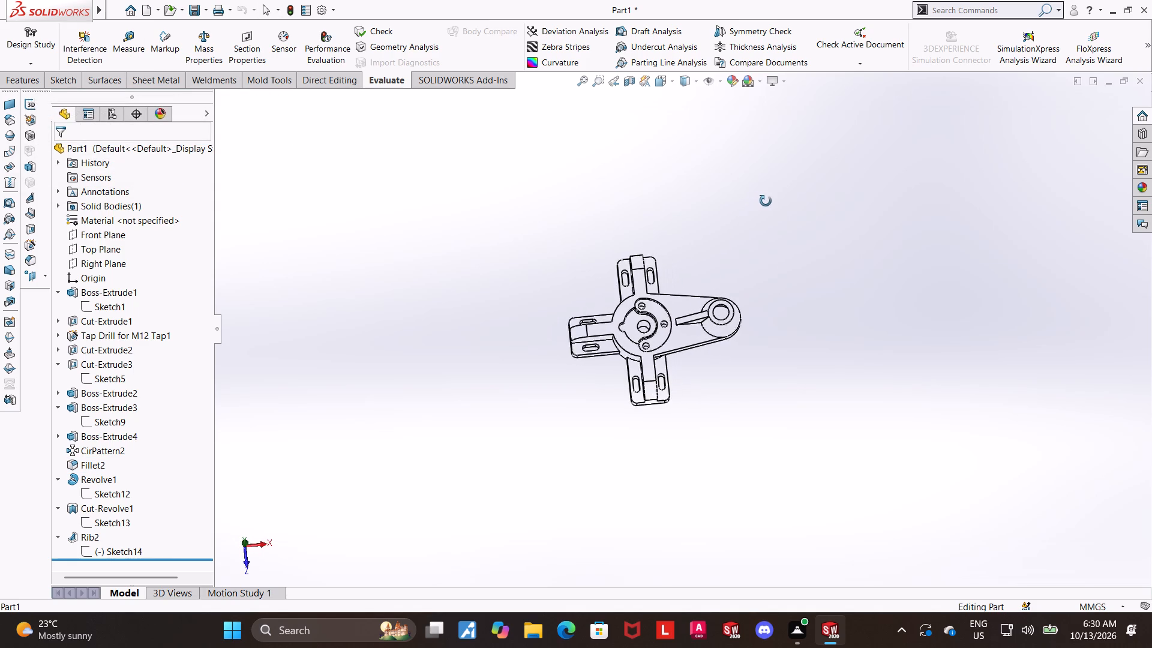
pyautogui.moveTo(766, 201); pyautogui.dragTo(805, 219, button='middle')
pyautogui.moveTo(735, 329); pyautogui.dragTo(713, 326, button='middle')
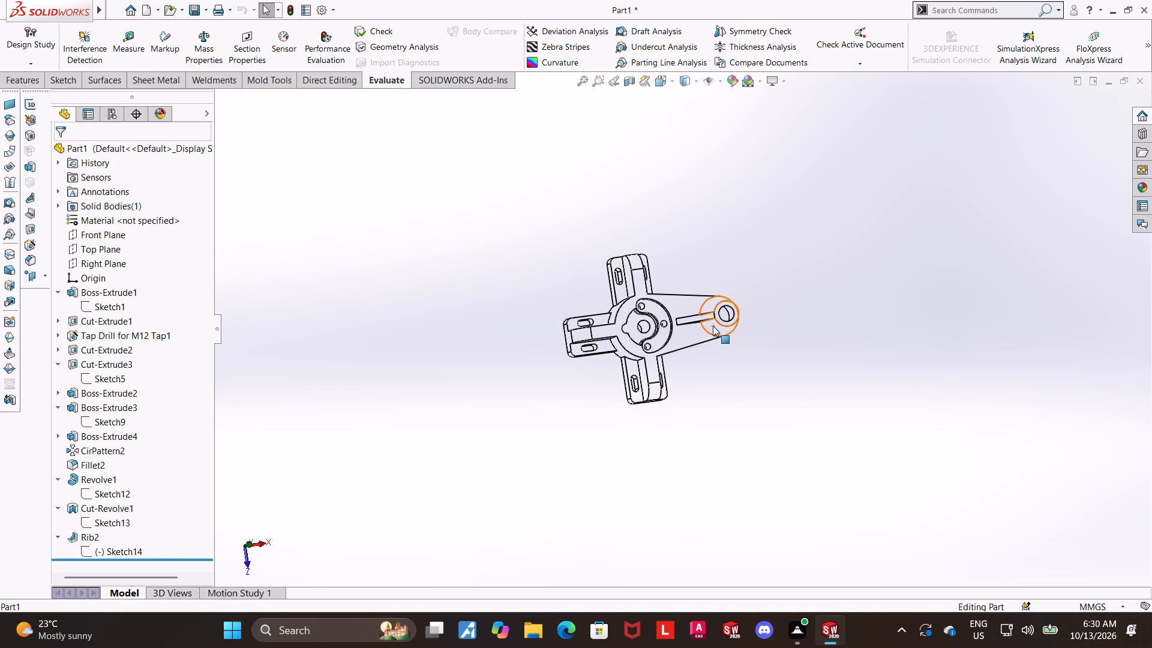
pyautogui.scroll(-2, 713, 326)
pyautogui.scroll(-2, 632, 350)
pyautogui.scroll(-2, 575, 394)
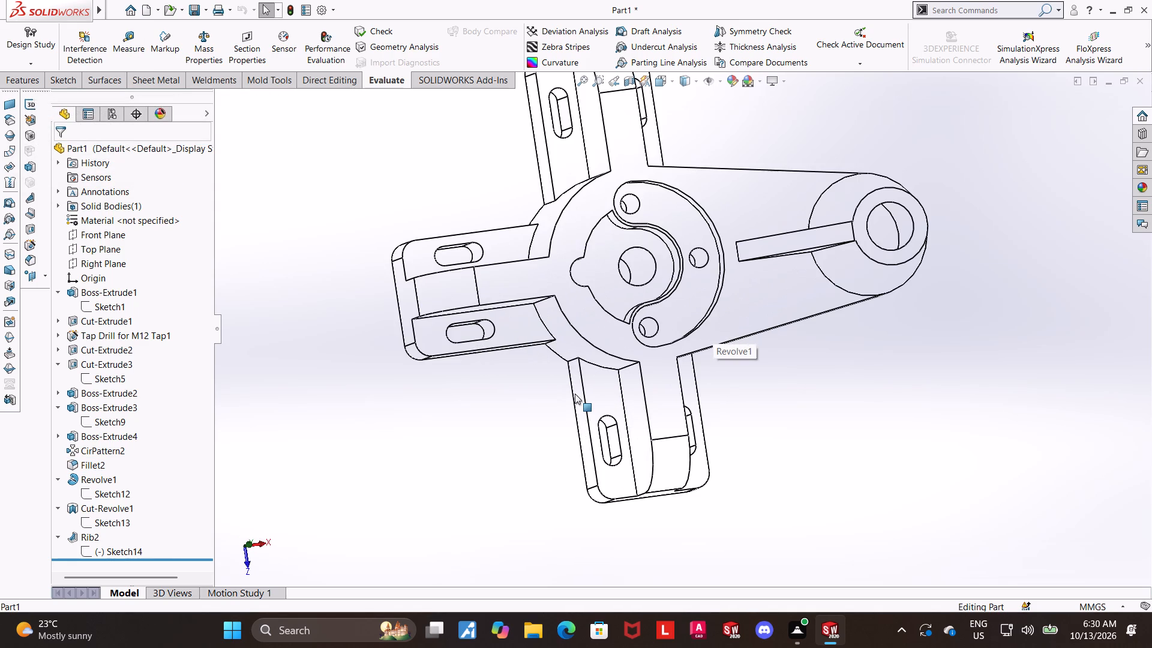
pyautogui.click(114, 38)
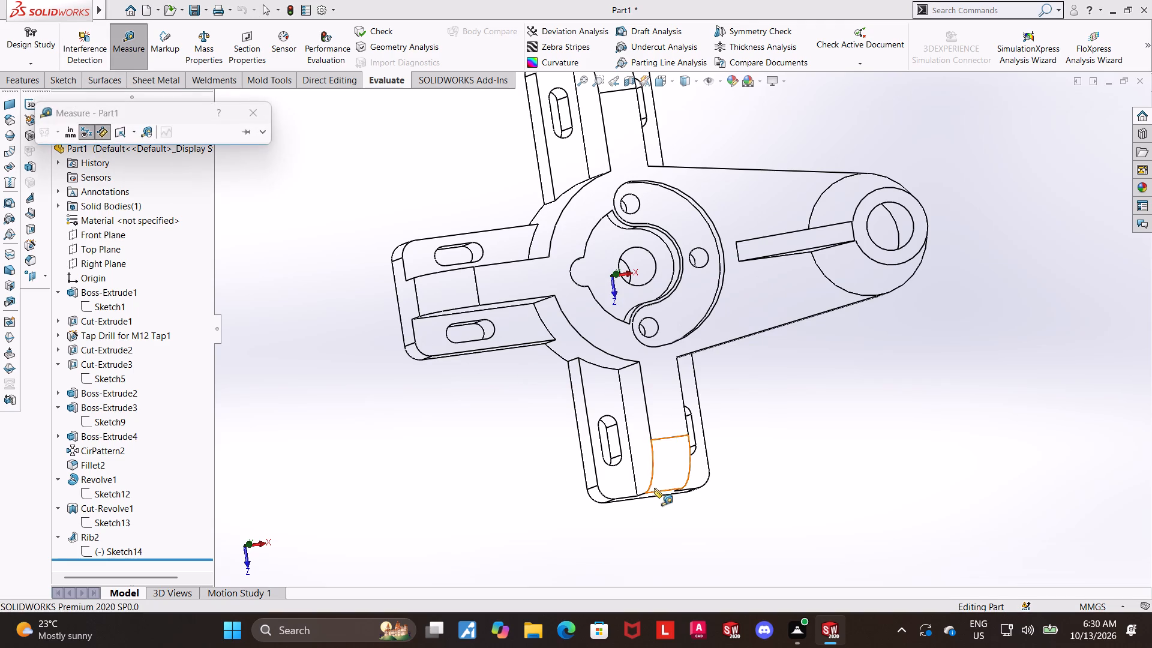
pyautogui.moveTo(656, 521); pyautogui.dragTo(649, 431, button='middle')
pyautogui.click(652, 485)
pyautogui.scroll(6, 641, 475)
pyautogui.moveTo(604, 304); pyautogui.dragTo(661, 412, button='middle')
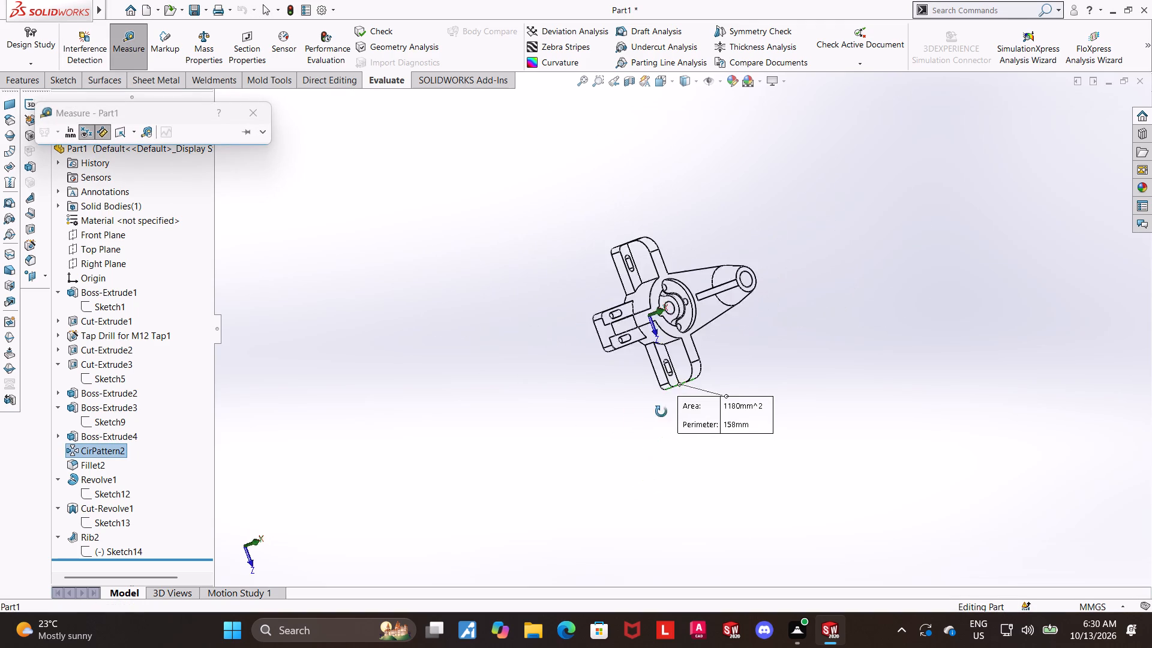
pyautogui.moveTo(661, 412); pyautogui.dragTo(662, 415, button='middle')
pyautogui.moveTo(635, 296); pyautogui.dragTo(652, 318, button='middle')
pyautogui.click(632, 242)
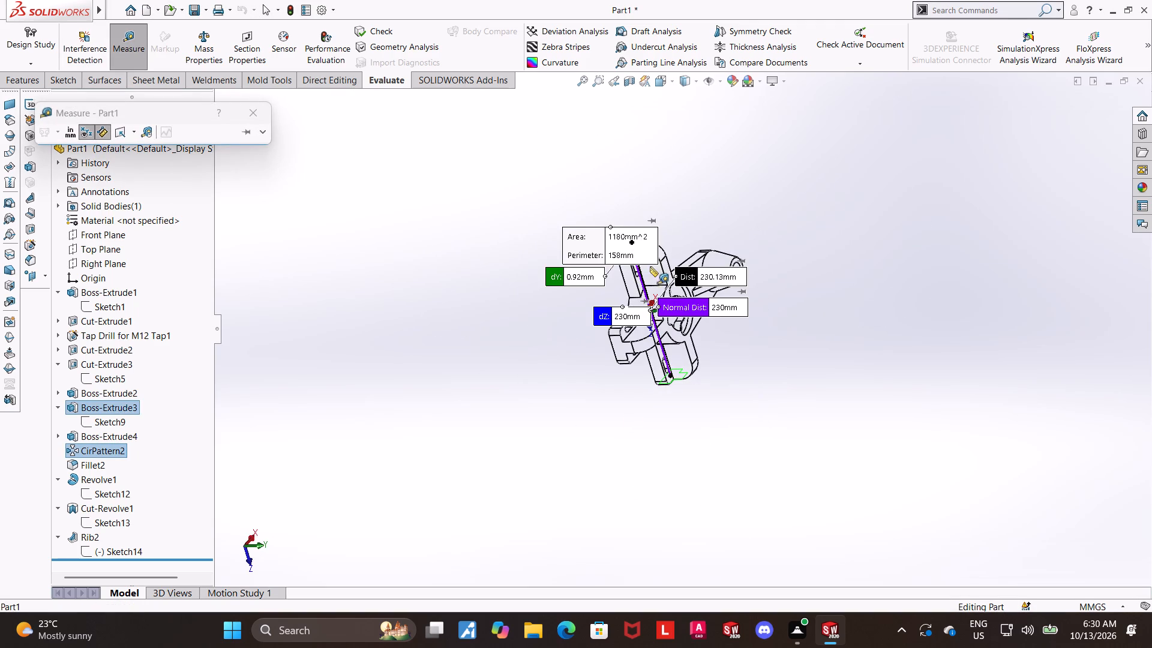
# Inspect the end-to-end distance between the two opposite slotted extensions from several angles and end the measurement.
pyautogui.scroll(-2, 667, 319)
pyautogui.scroll(-1, 743, 301)
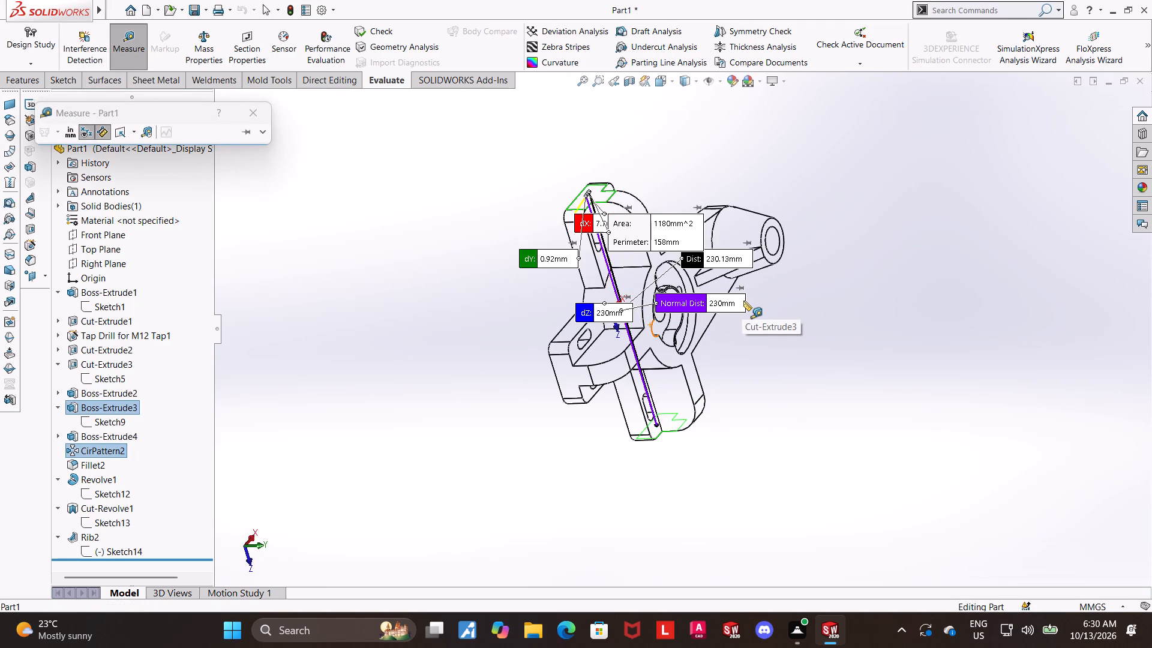
pyautogui.scroll(-1, 743, 301)
pyautogui.scroll(1, 800, 388)
pyautogui.moveTo(795, 389); pyautogui.dragTo(787, 387, button='middle')
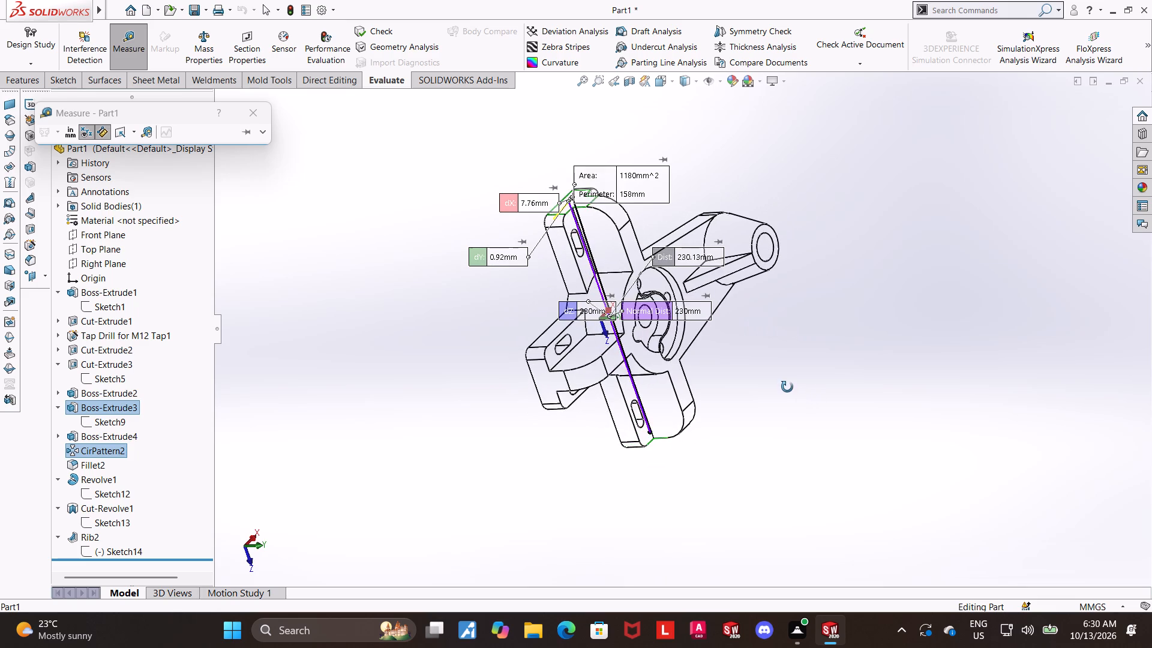
pyautogui.moveTo(787, 387); pyautogui.dragTo(767, 334, button='middle')
pyautogui.press('Escape')
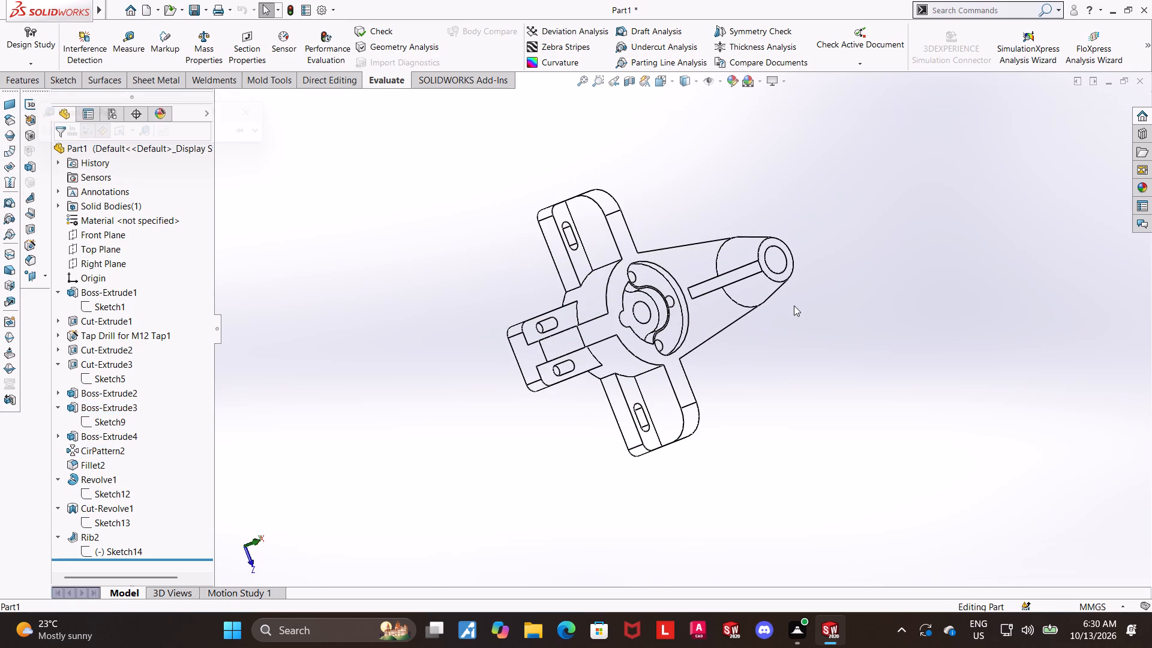
# Measure the distance from the end face of one outer slotted extension to the parallel side face of the middle extension.
pyautogui.scroll(-2, 739, 205)
pyautogui.moveTo(652, 184); pyautogui.dragTo(682, 250, button='middle')
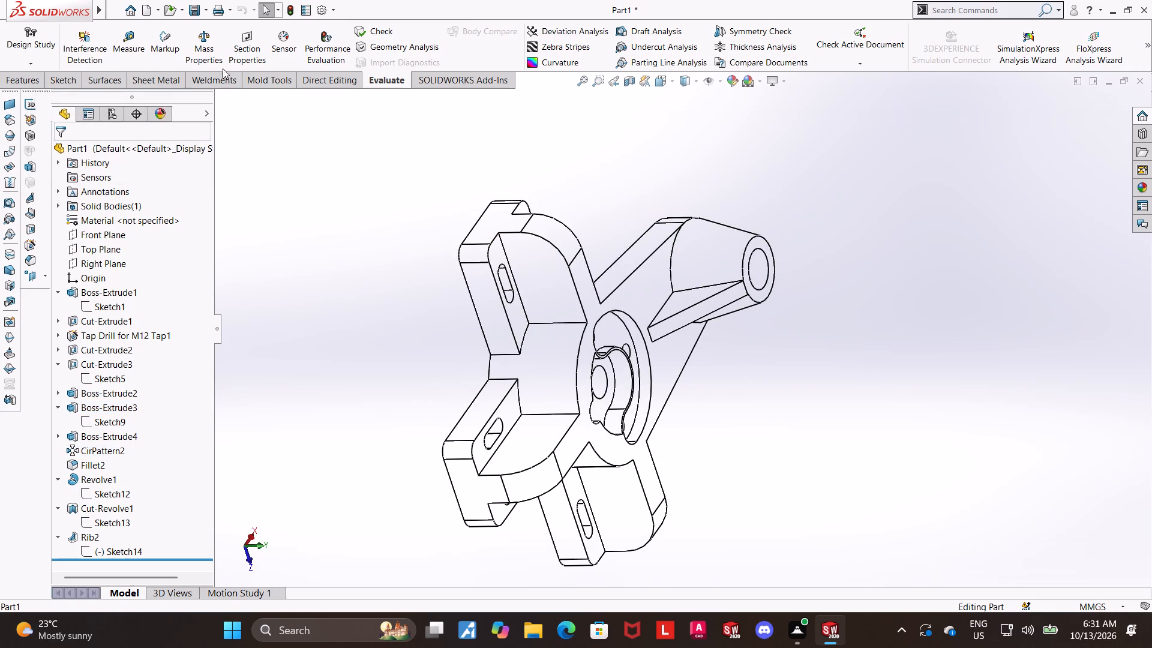
pyautogui.click(132, 51)
pyautogui.click(493, 214)
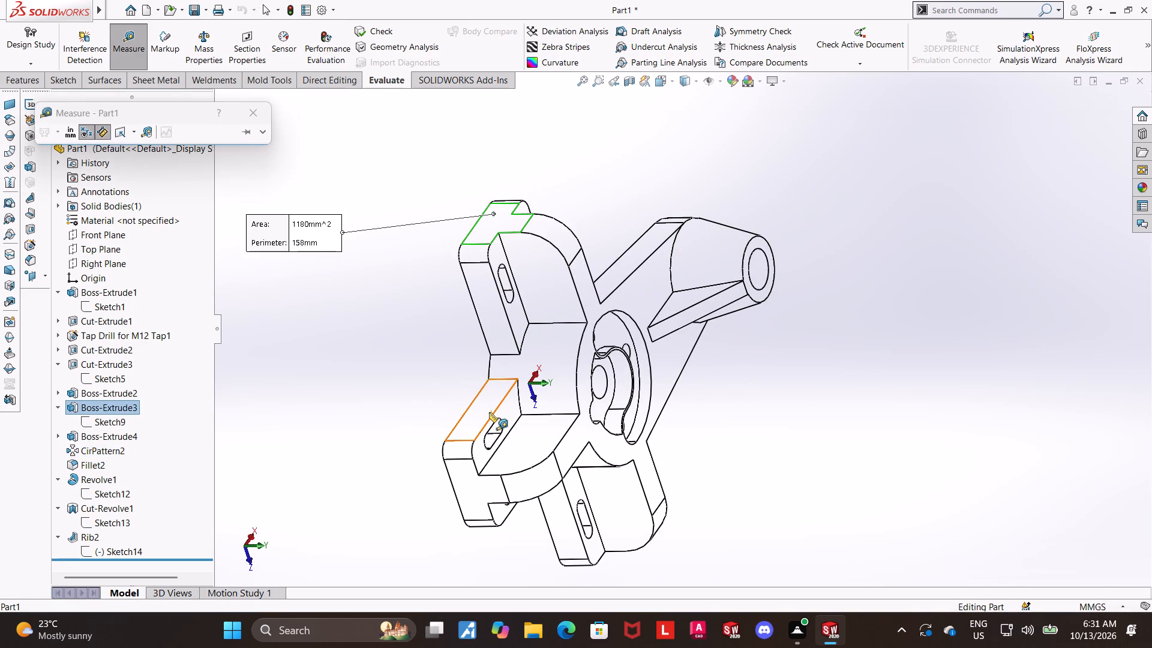
pyautogui.click(489, 412)
pyautogui.scroll(1, 700, 369)
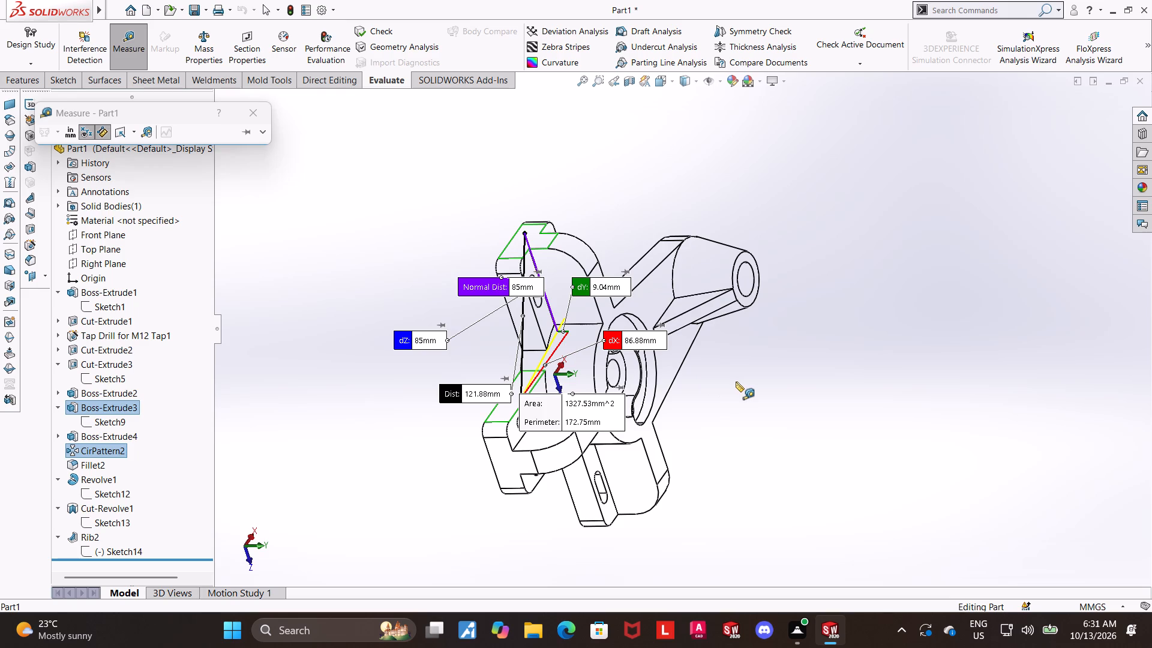
pyautogui.moveTo(736, 382); pyautogui.dragTo(707, 299, button='middle')
pyautogui.press('Escape')
# Measure the width between the two opposite side faces of the middle slotted extension.
pyautogui.scroll(-2, 618, 393)
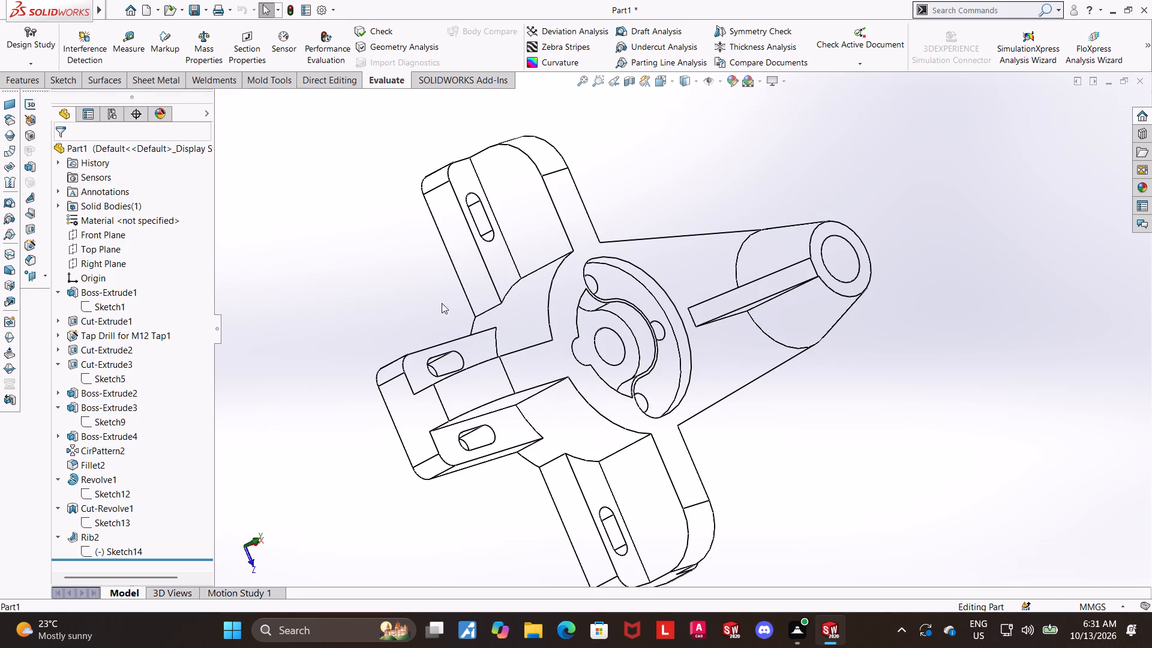
pyautogui.moveTo(417, 307); pyautogui.dragTo(454, 362, button='middle')
pyautogui.click(127, 38)
pyautogui.click(429, 351)
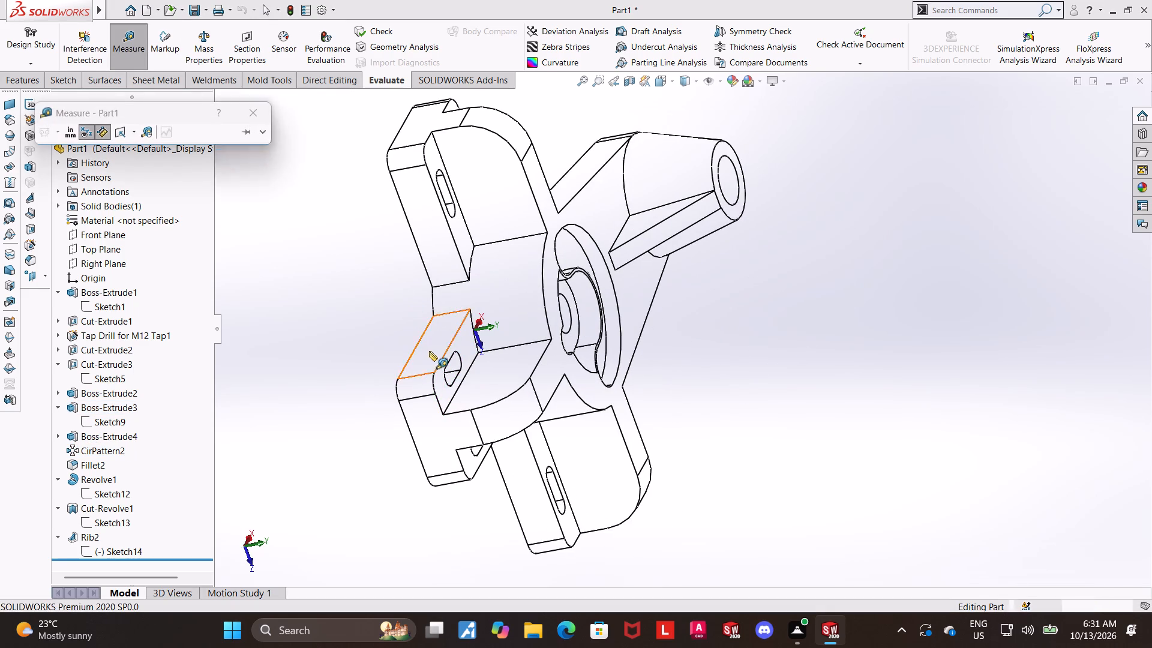
pyautogui.moveTo(517, 446); pyautogui.dragTo(484, 289, button='middle')
pyautogui.click(454, 387)
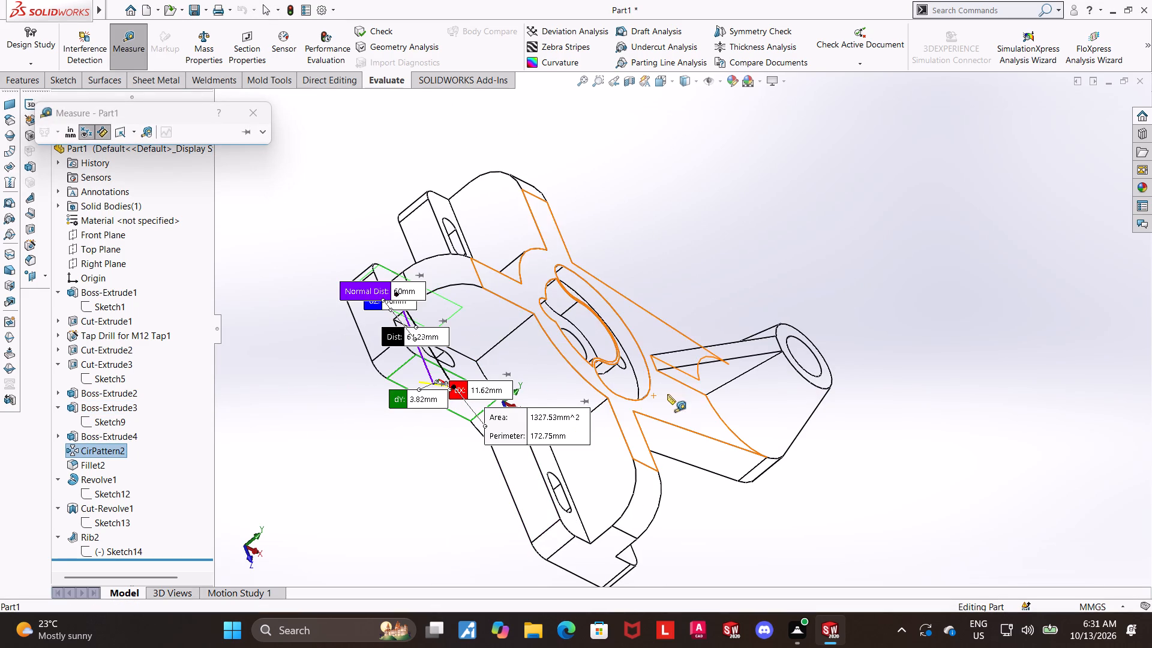
pyautogui.scroll(1, 885, 394)
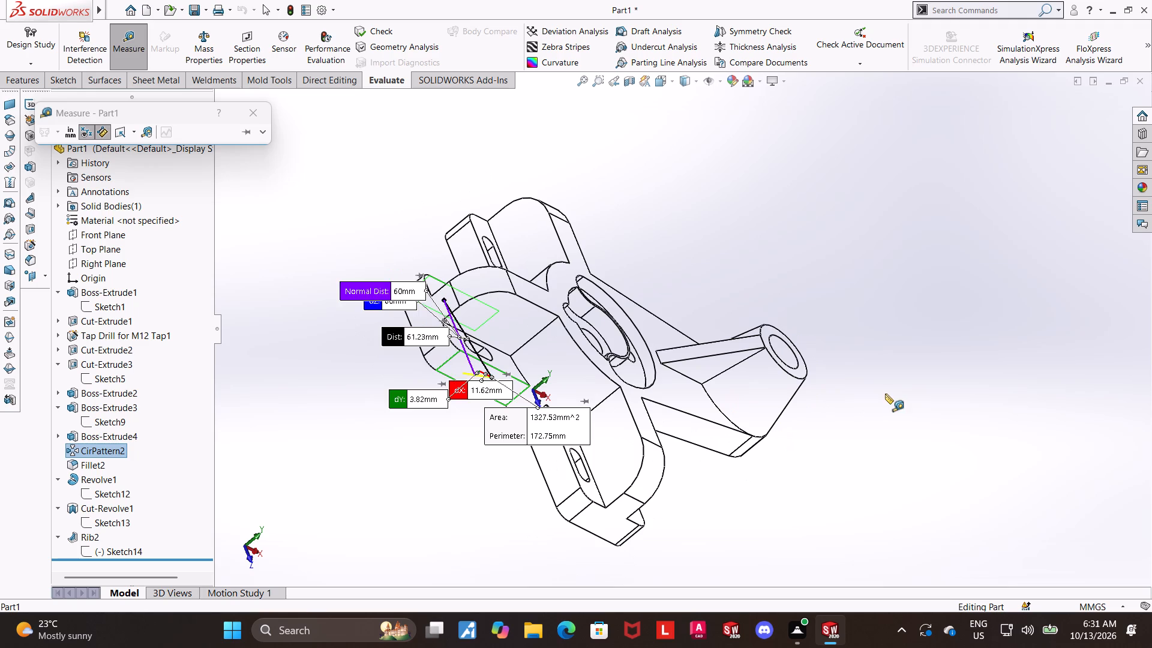
pyautogui.press('Escape')
# Examine the central pocket, slotted extensions, ribbed arm and tapered boss of the part from several angles.
pyautogui.moveTo(768, 375); pyautogui.dragTo(724, 376, button='middle')
pyautogui.scroll(1, 748, 379)
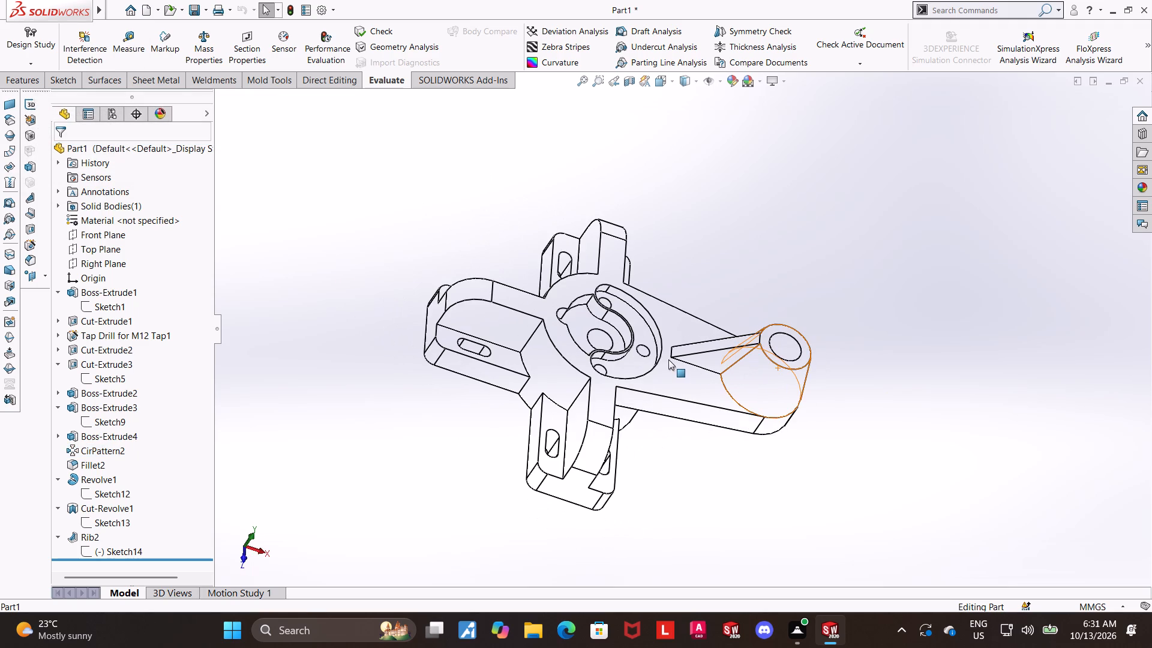
pyautogui.scroll(-3, 586, 353)
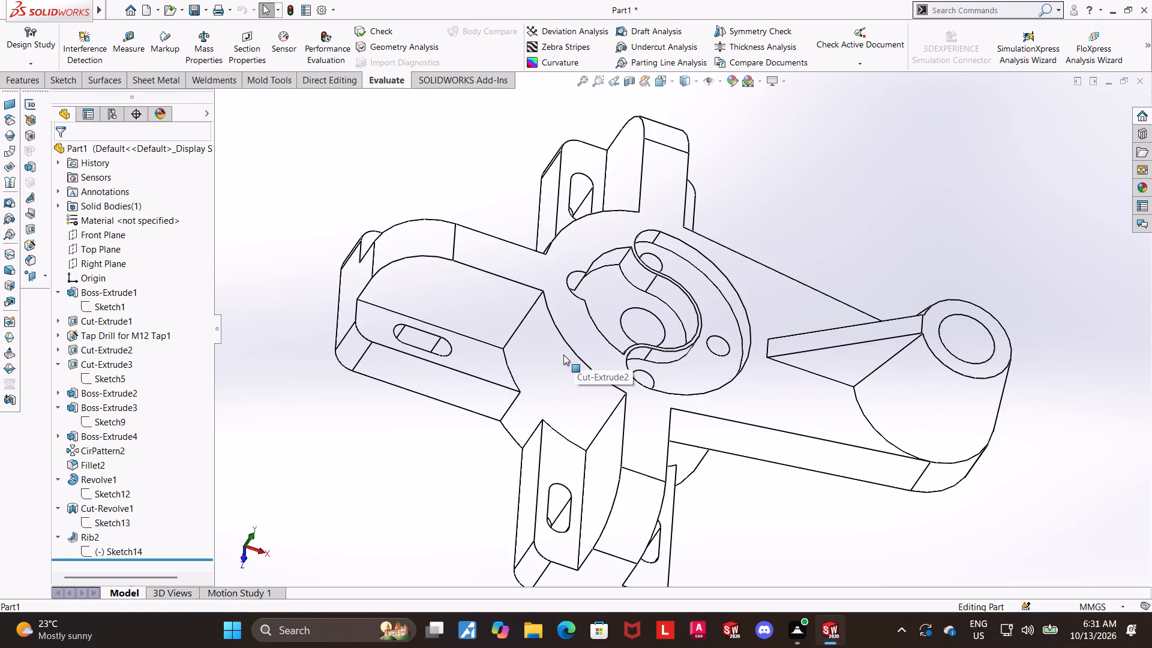
pyautogui.scroll(2, 563, 355)
pyautogui.scroll(2, 825, 385)
pyautogui.moveTo(763, 428); pyautogui.dragTo(752, 362, button='middle')
# Change the display style of the part to shaded with edges.
pyautogui.click(686, 77)
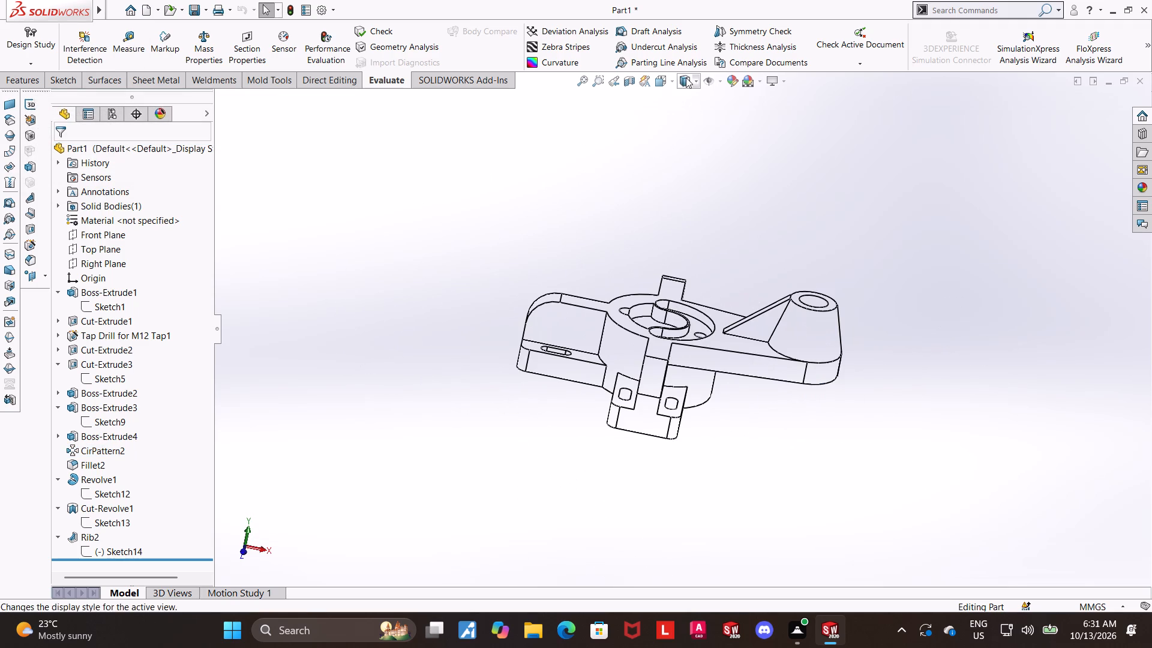
pyautogui.click(688, 95)
pyautogui.scroll(1, 694, 205)
pyautogui.moveTo(693, 208); pyautogui.dragTo(718, 242, button='middle')
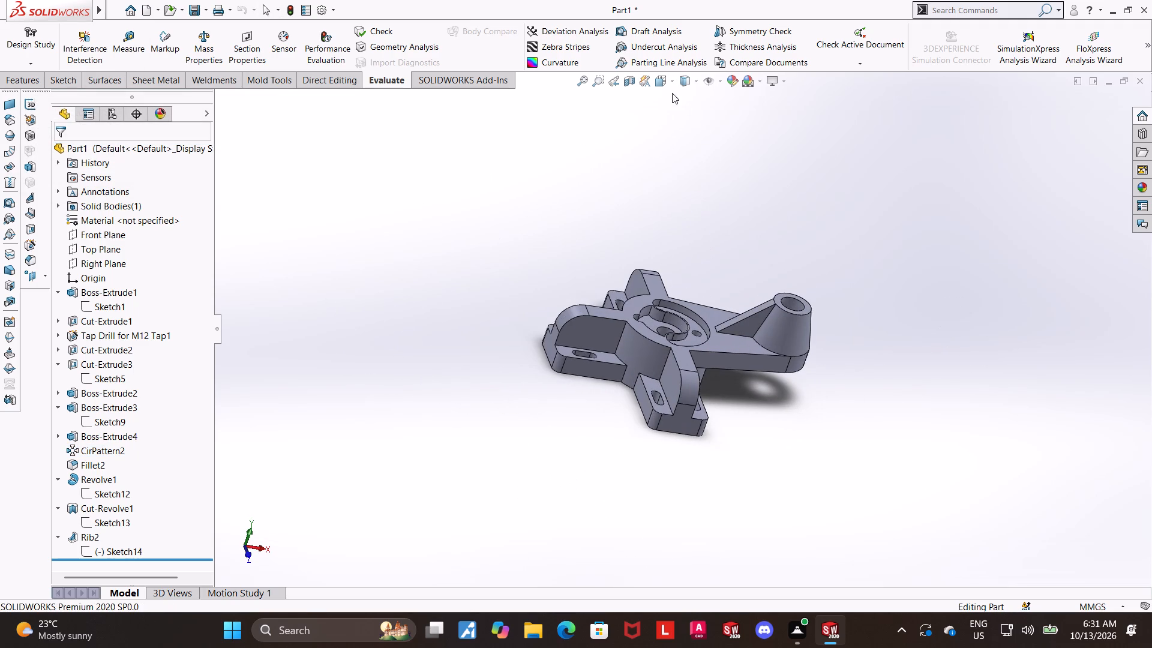
# Orient the part to the isometric view and inspect the finished shaded model up close.
pyautogui.click(665, 86)
pyautogui.click(491, 359)
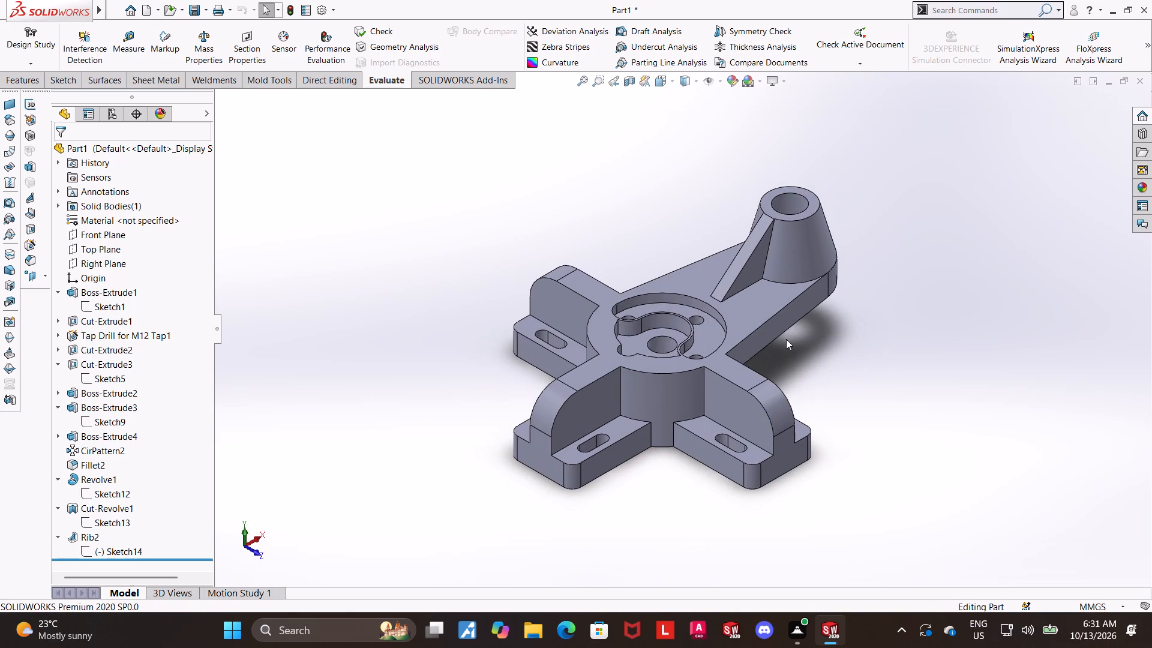
pyautogui.scroll(-2, 757, 329)
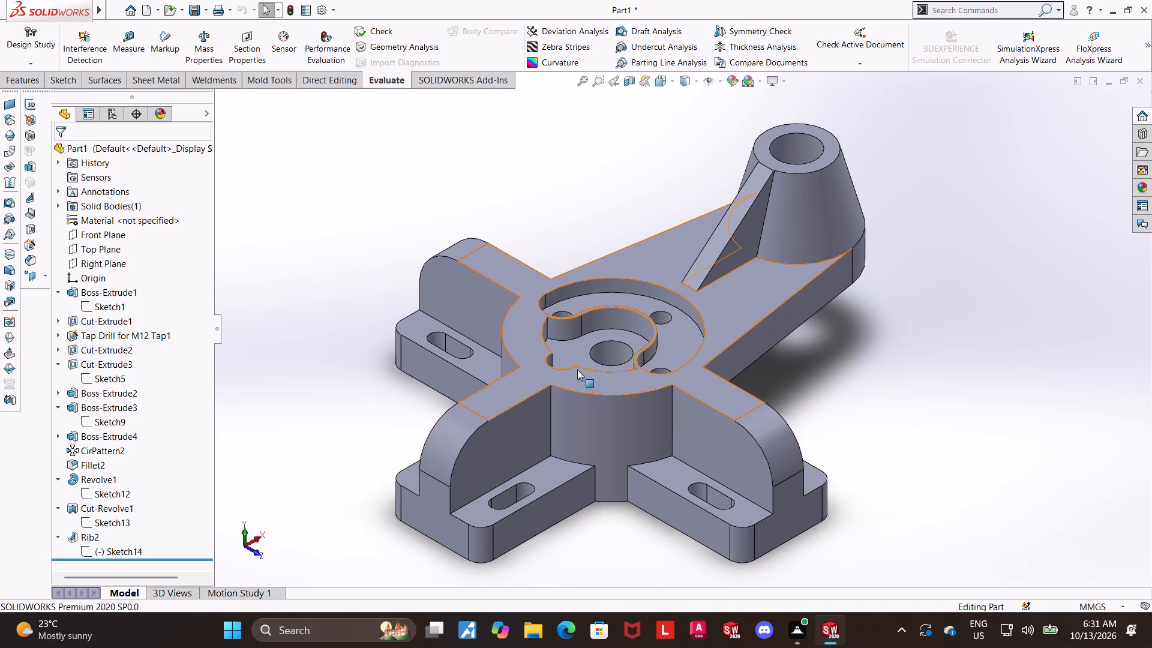
pyautogui.click(918, 398)
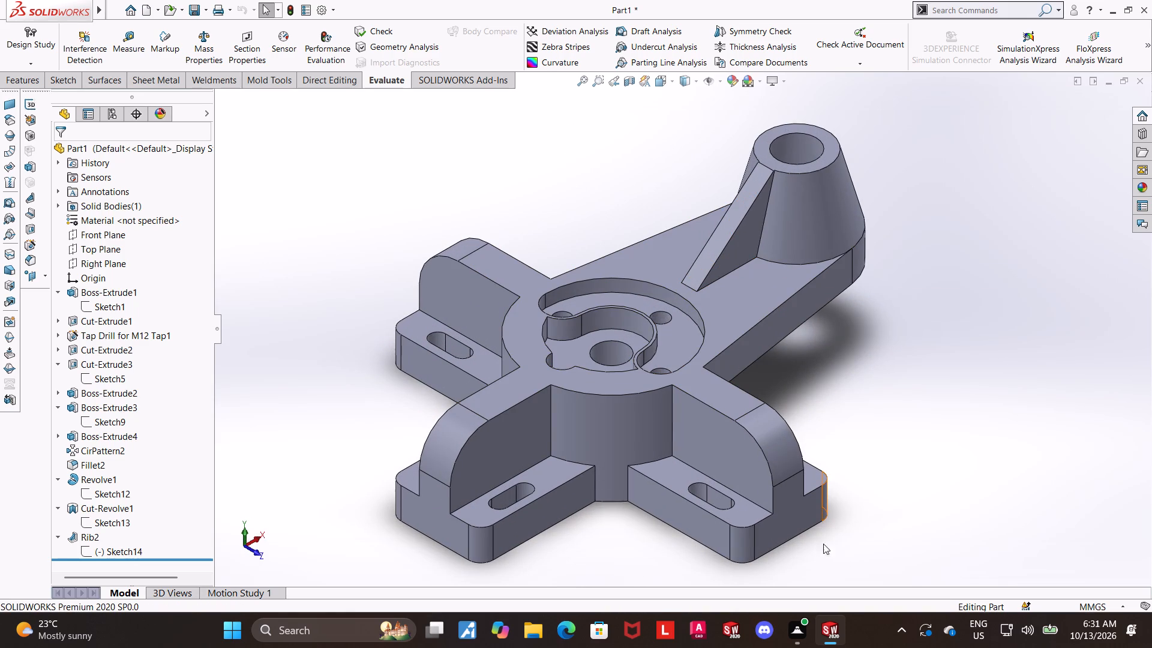
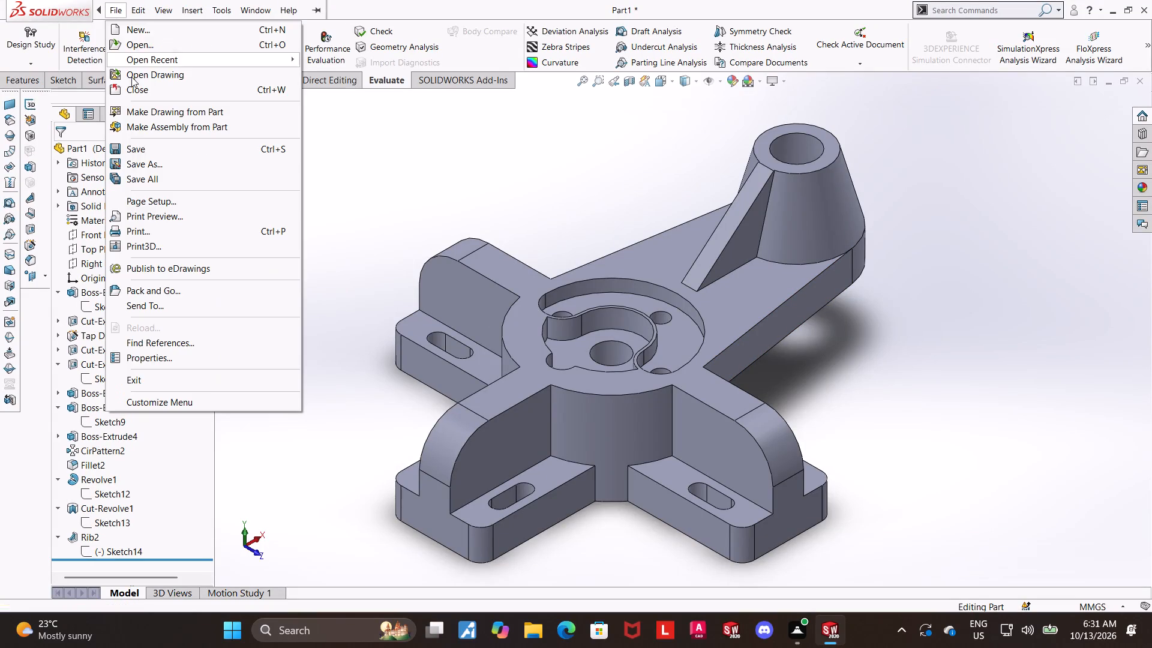
# Save the part in the Downloads folder as a SOLIDWORKS Part named "outtrigger pivot hub base".
pyautogui.click(149, 160)
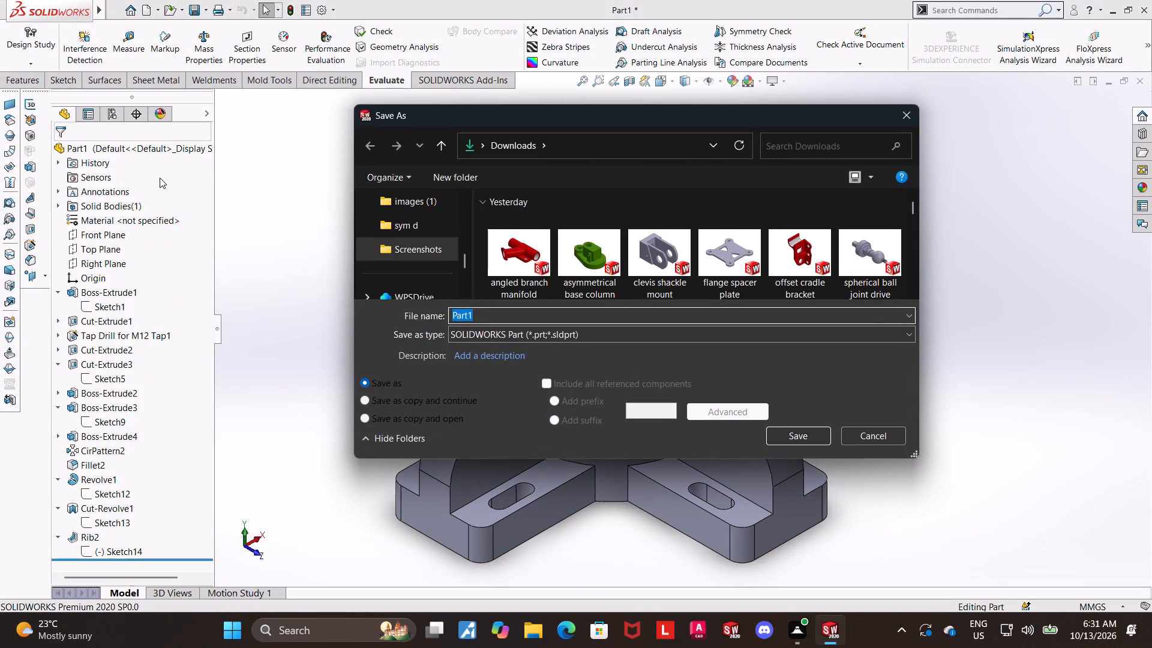
pyautogui.write('out')
pyautogui.press('space')
pyautogui.press('BackSpace')
pyautogui.write('trigge')
pyautogui.press('space')
pyautogui.press('BackSpace')
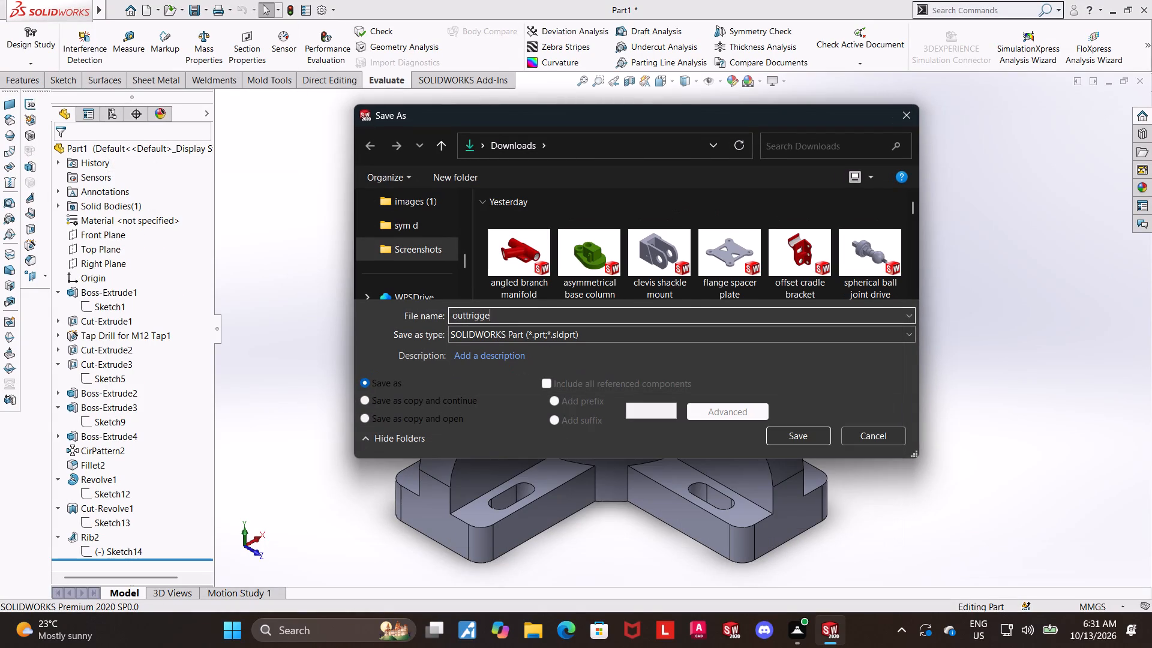
pyautogui.write('r pivot')
pyautogui.press('space')
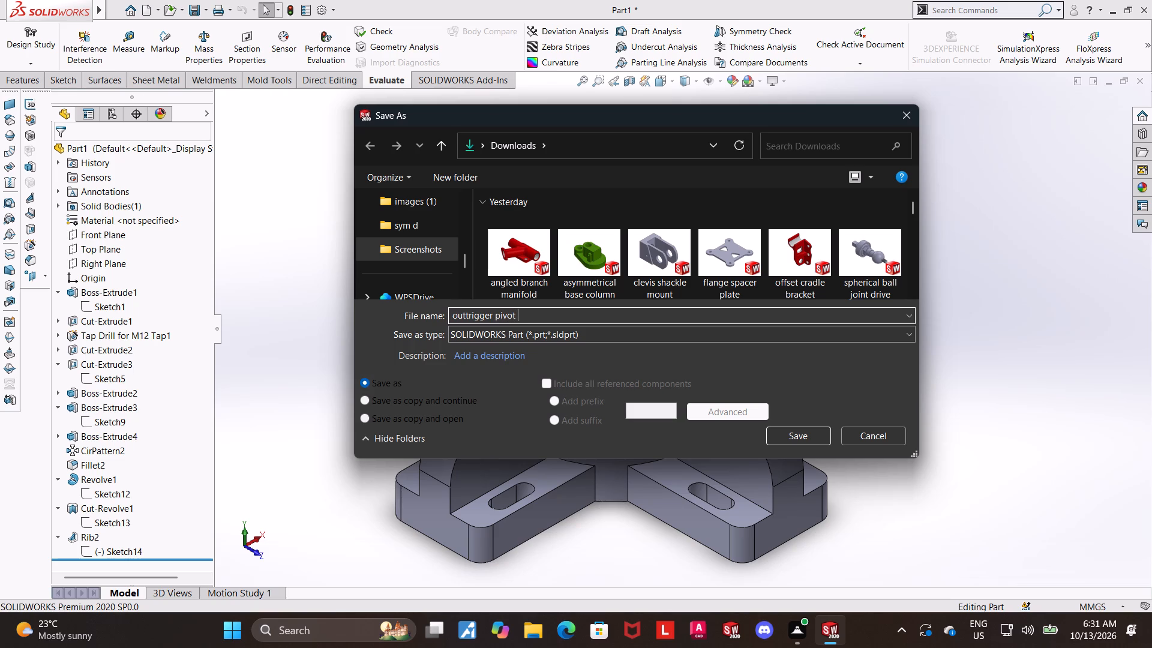
pyautogui.write('hub base')
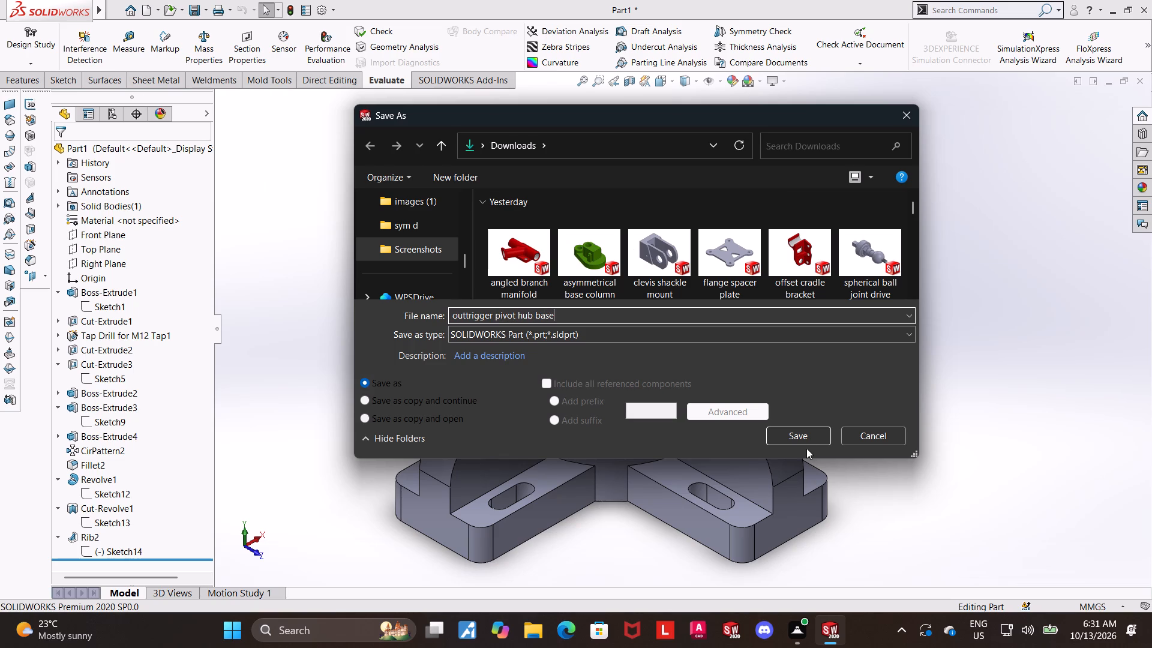
pyautogui.click(806, 439)
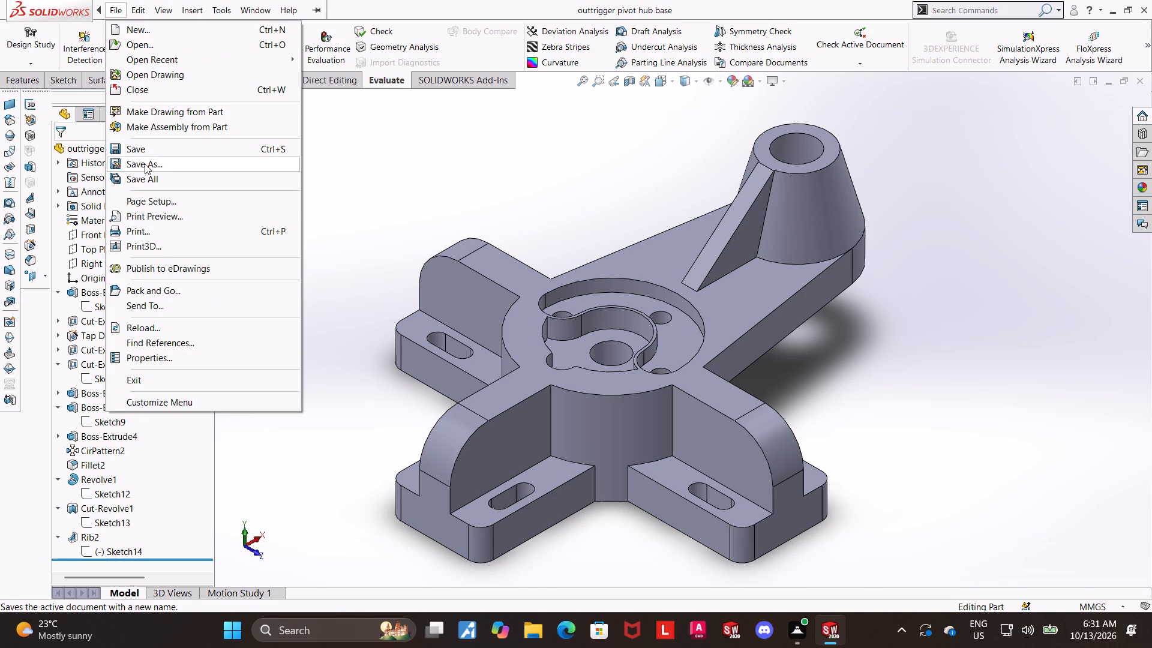
# Save a PDF version of the part in the Downloads folder under the name "outtrigger pivot hub base".
pyautogui.click(145, 164)
pyautogui.click(491, 331)
pyautogui.click(610, 95)
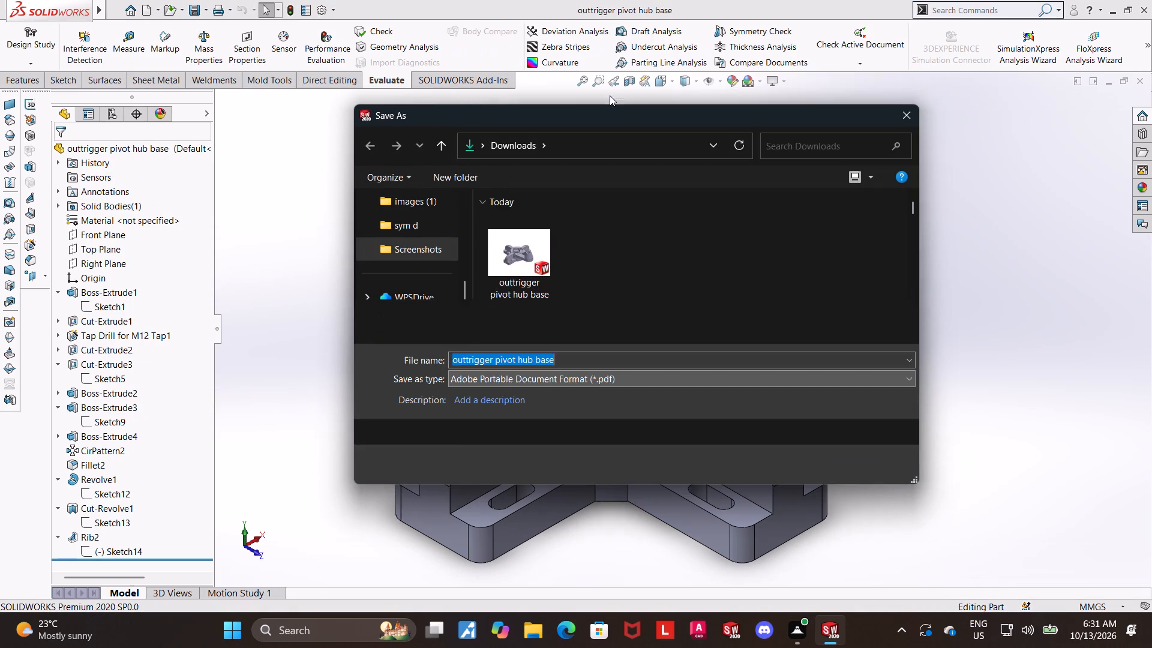
pyautogui.click(820, 460)
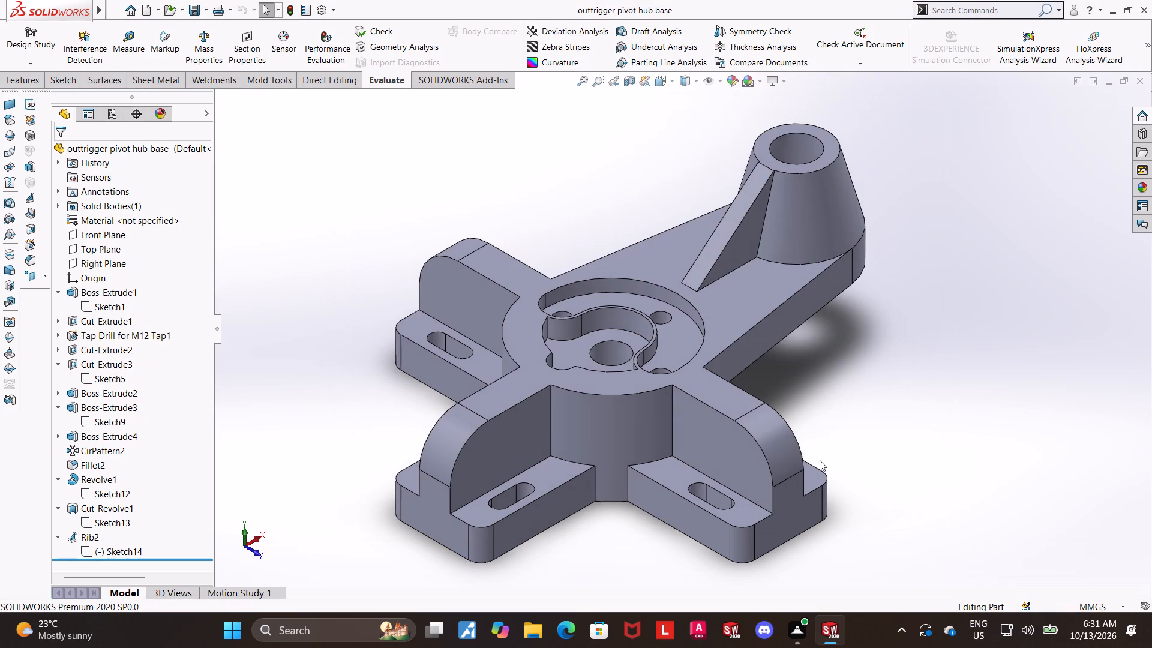